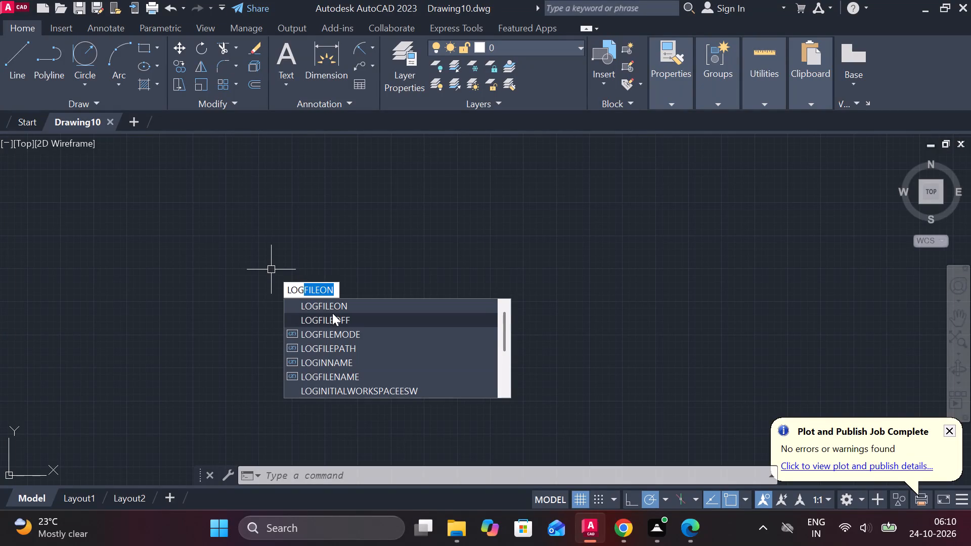
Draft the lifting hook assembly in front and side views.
Turn on log file recording with the LOGFILEON command.
click(345, 300)
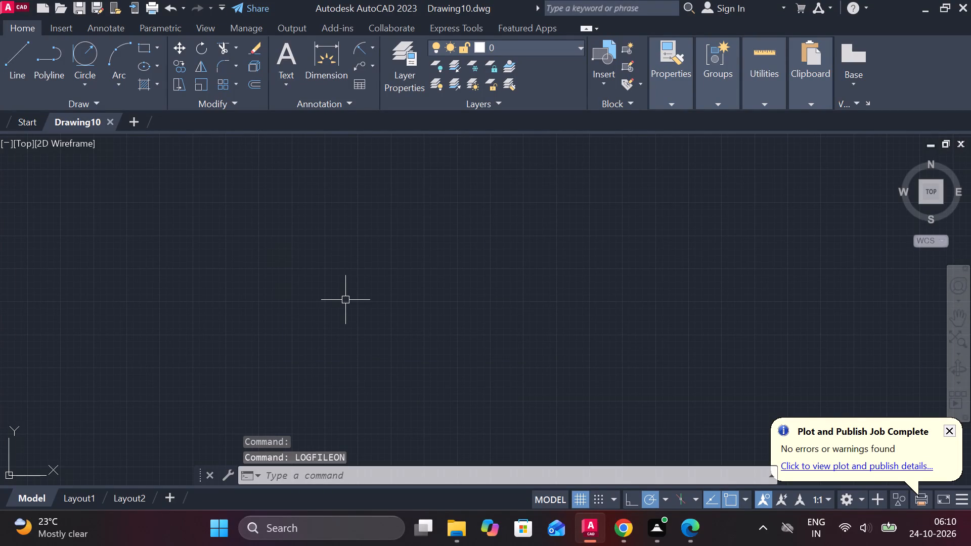
Set the model space limits to a lower corner of 0,0 and an upper corner of 297,210.
text(LIMITS)
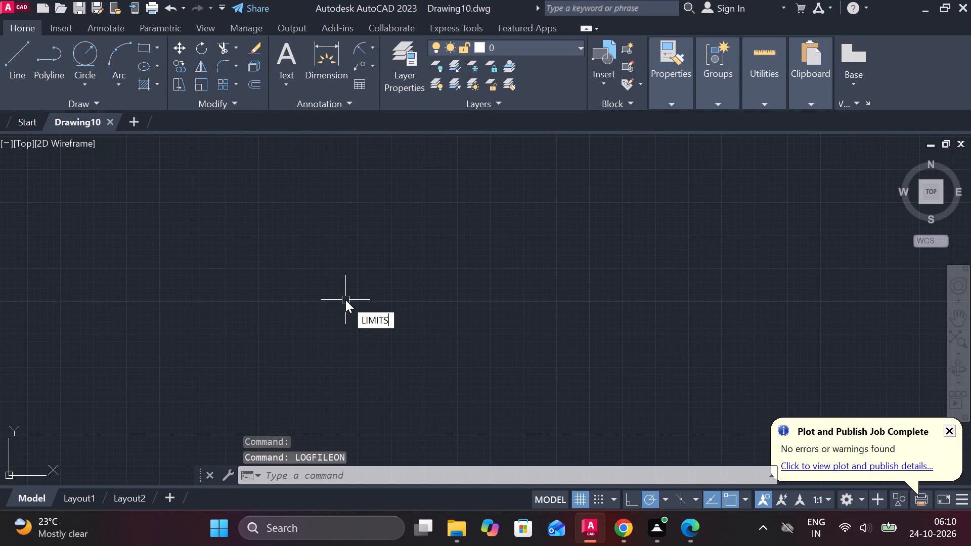
key(Return)
key(0)
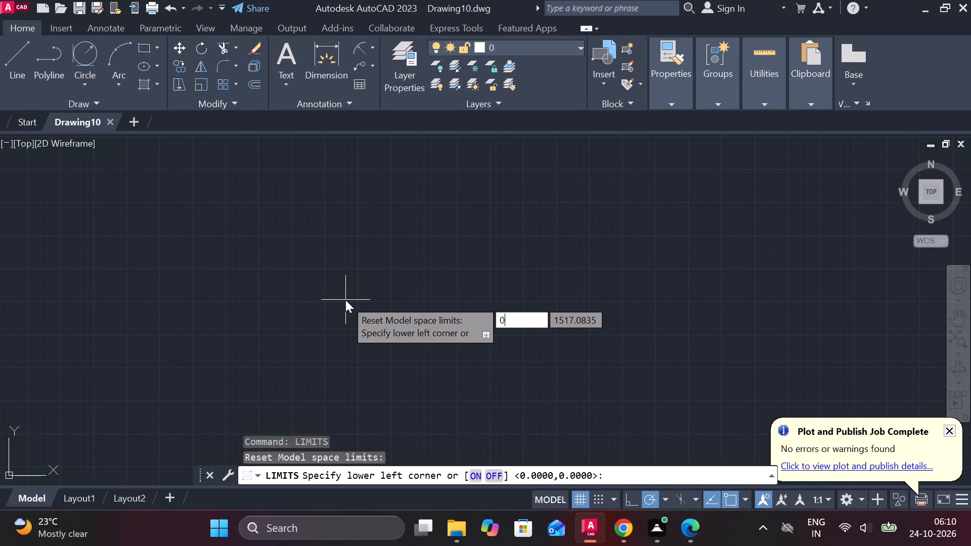
text(,0)
key(Return)
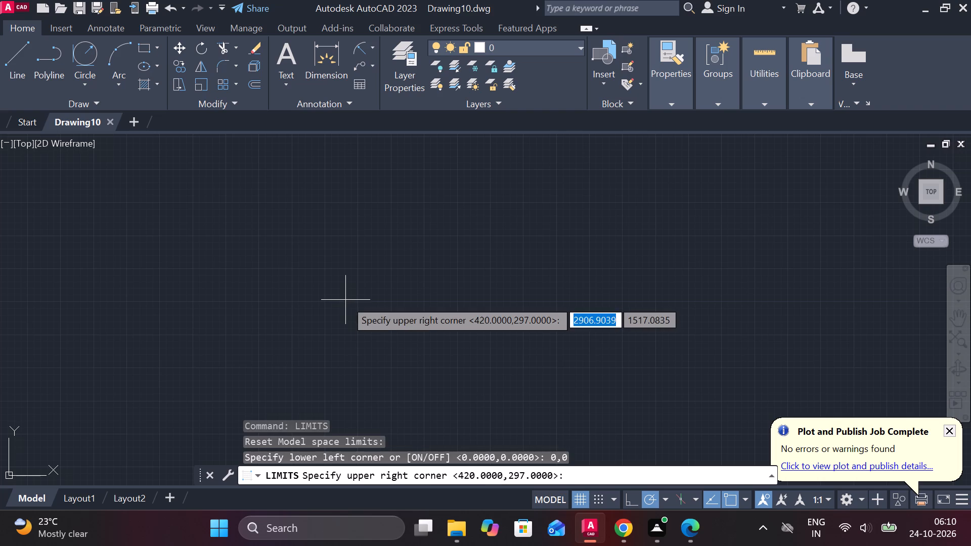
text(297)
text(,210)
key(Return)
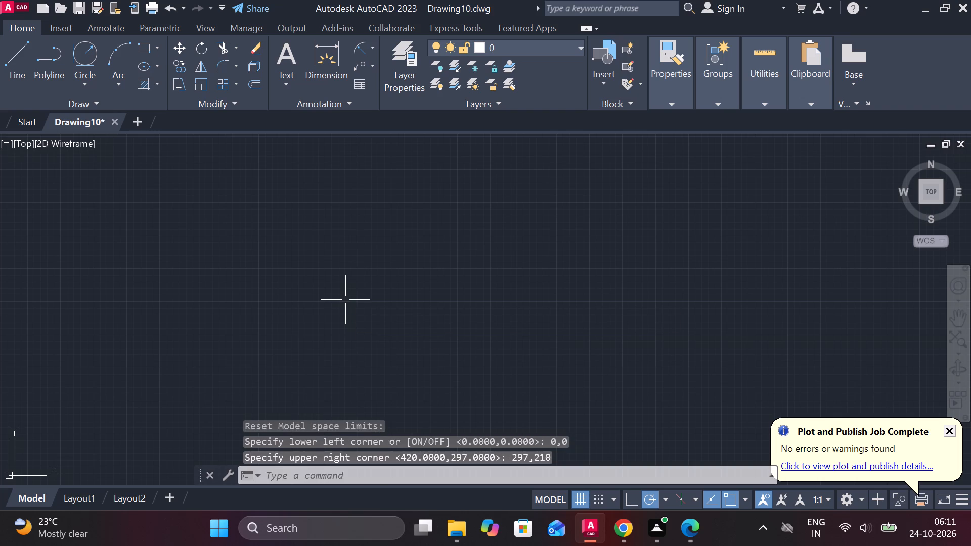
Draw a circle of radius 60 centred at about 443,220 in the empty model space.
key(z)
key(Return)
key(a)
key(Return)
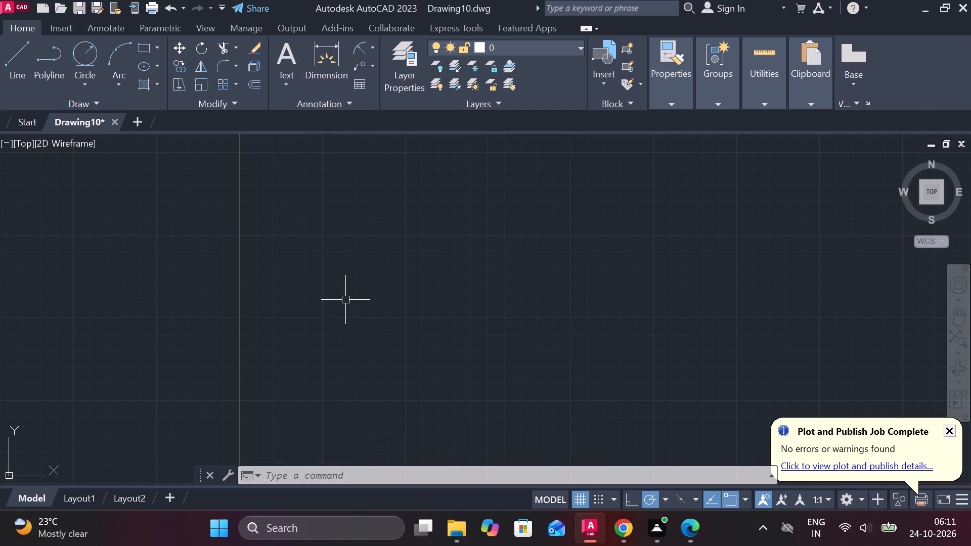
scroll(346, 300, down, 2)
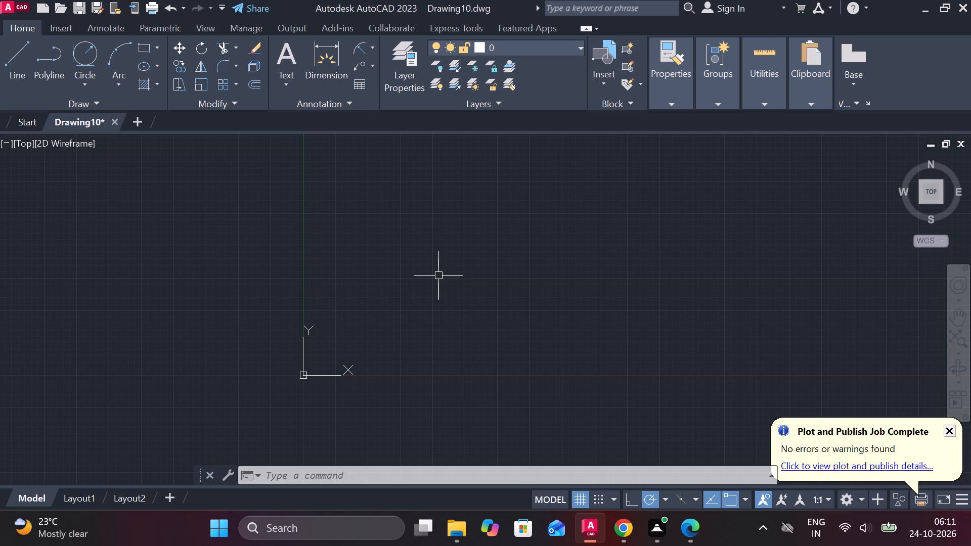
middle_drag(433, 288, 323, 294)
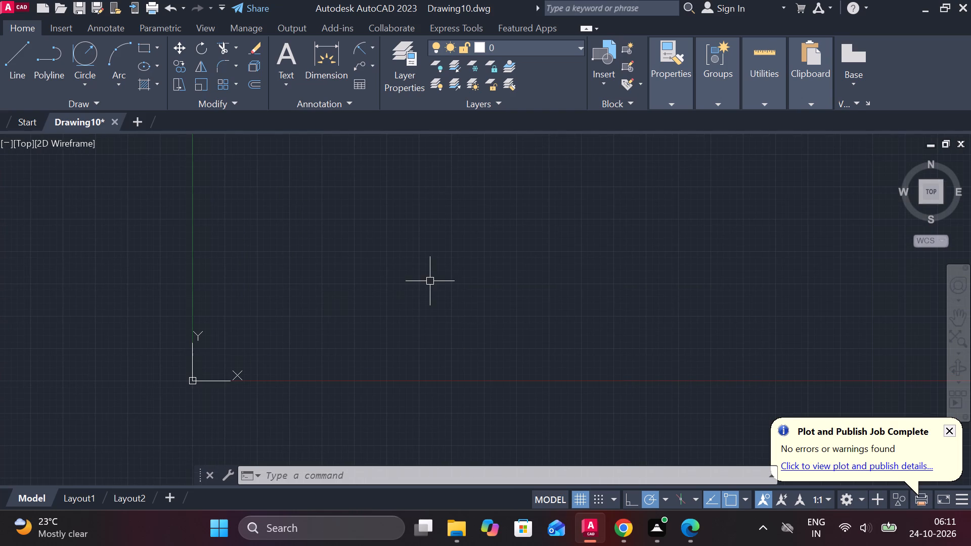
key(Escape)
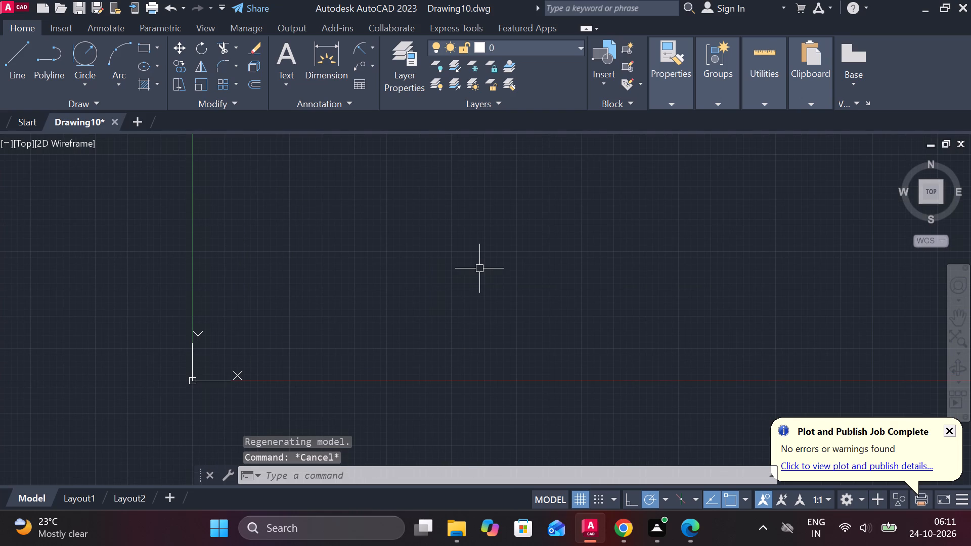
text(C)
key(space)
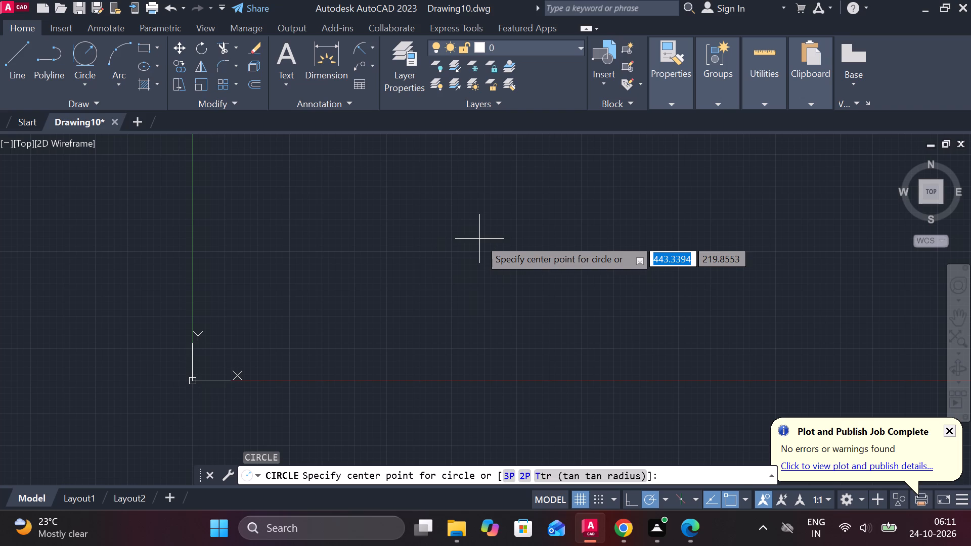
click(479, 239)
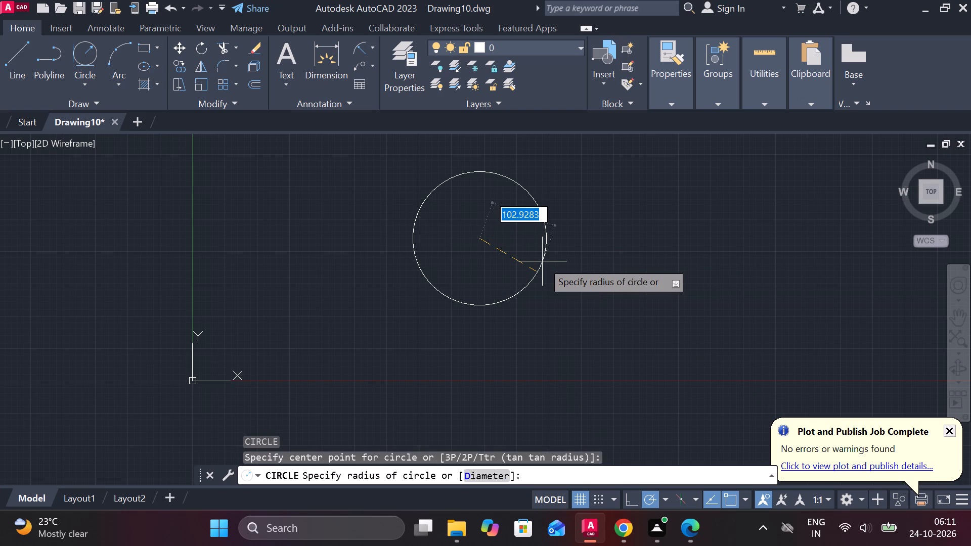
text(60)
key(Return)
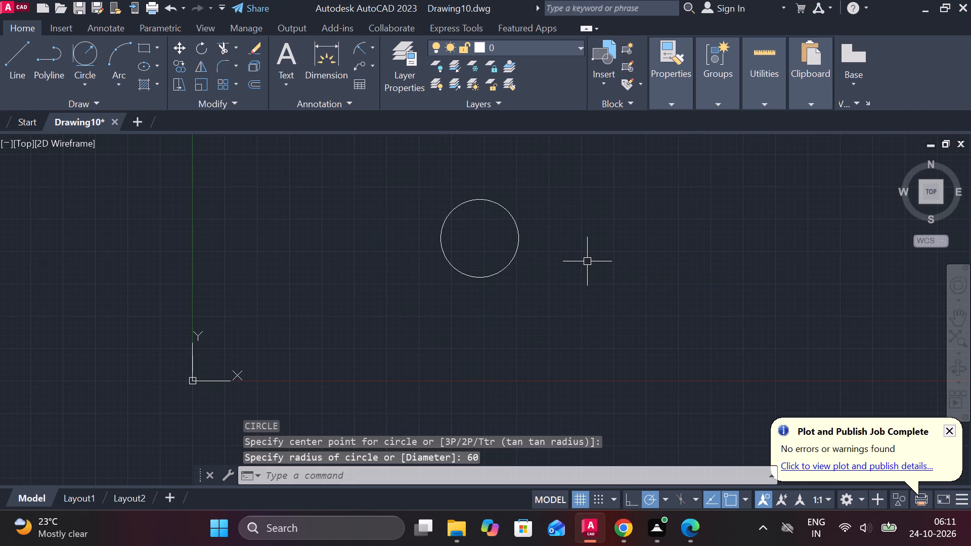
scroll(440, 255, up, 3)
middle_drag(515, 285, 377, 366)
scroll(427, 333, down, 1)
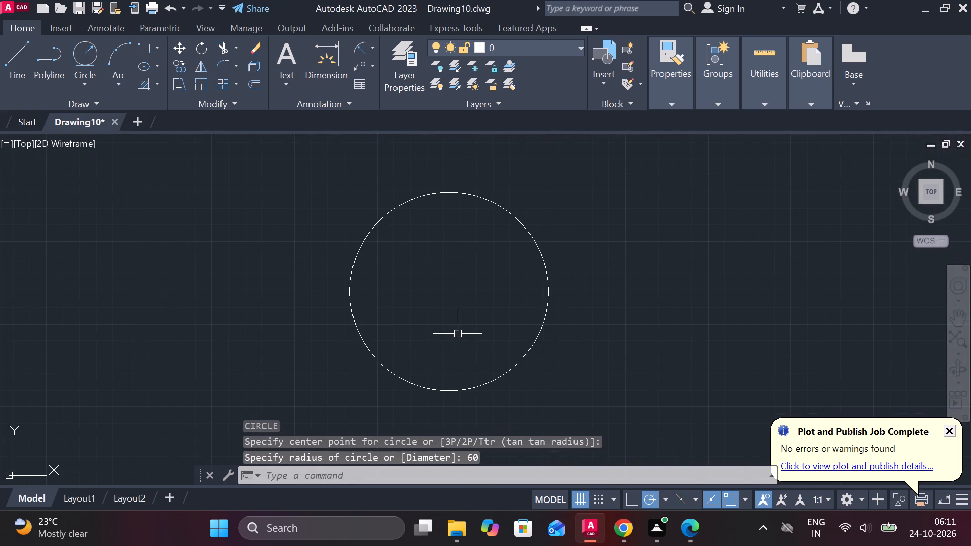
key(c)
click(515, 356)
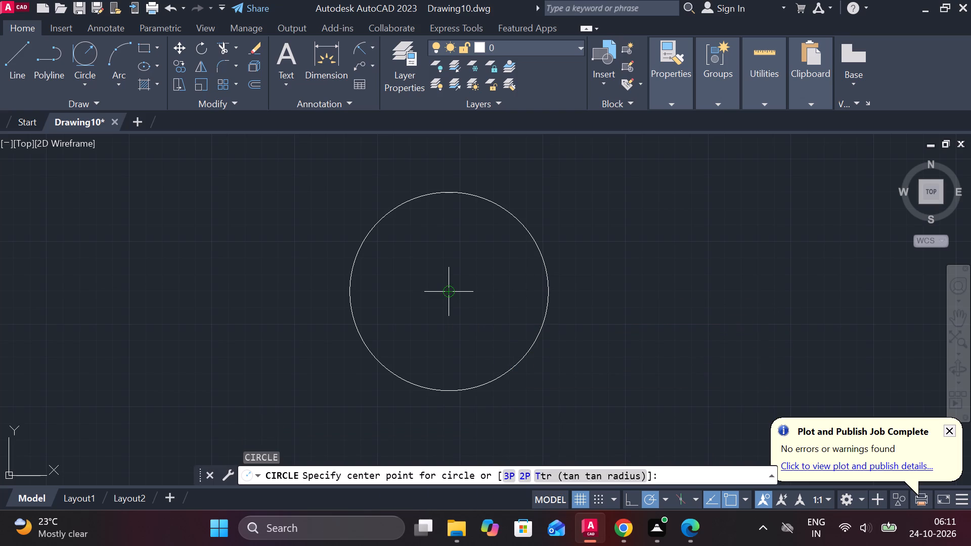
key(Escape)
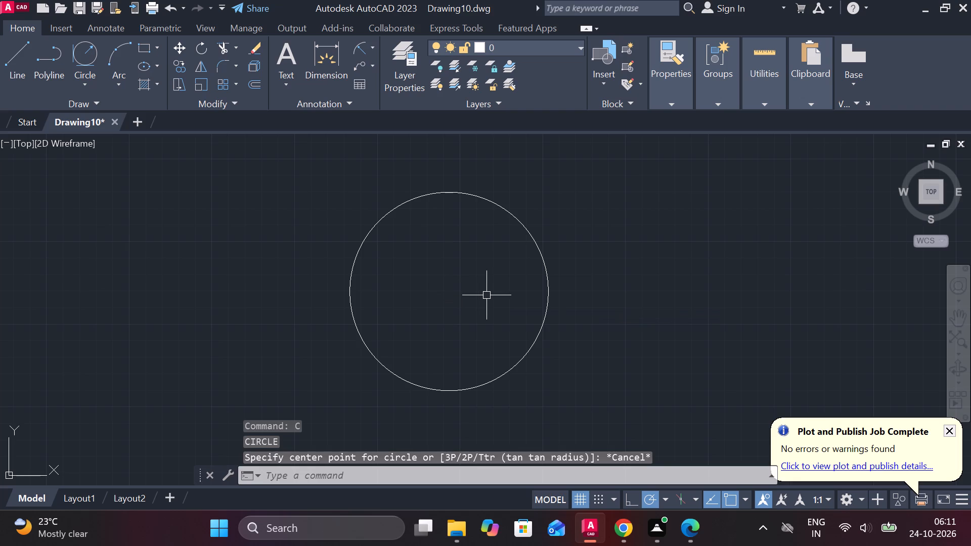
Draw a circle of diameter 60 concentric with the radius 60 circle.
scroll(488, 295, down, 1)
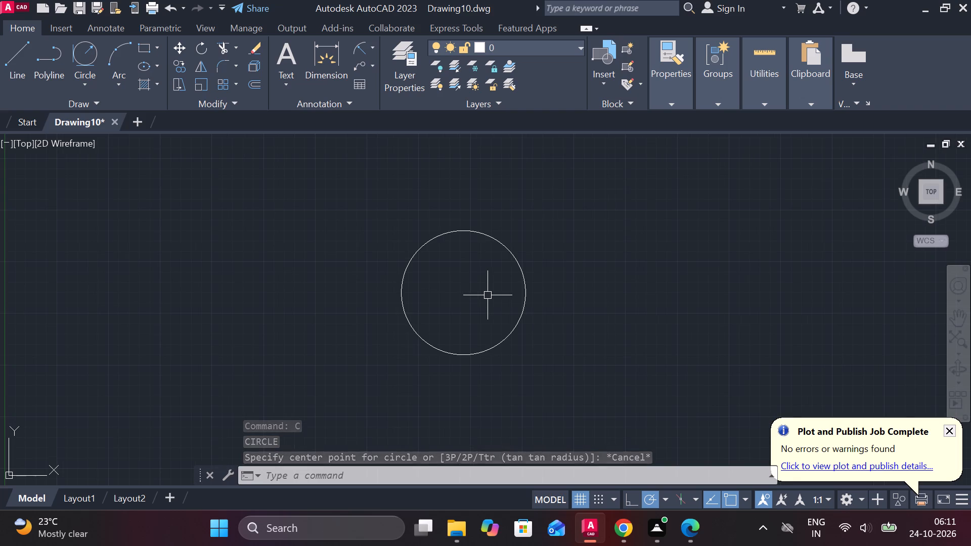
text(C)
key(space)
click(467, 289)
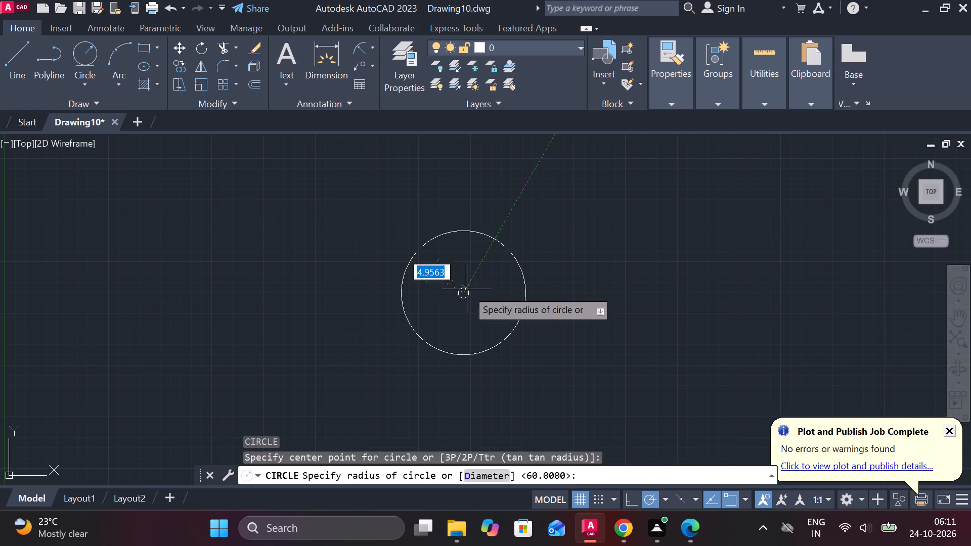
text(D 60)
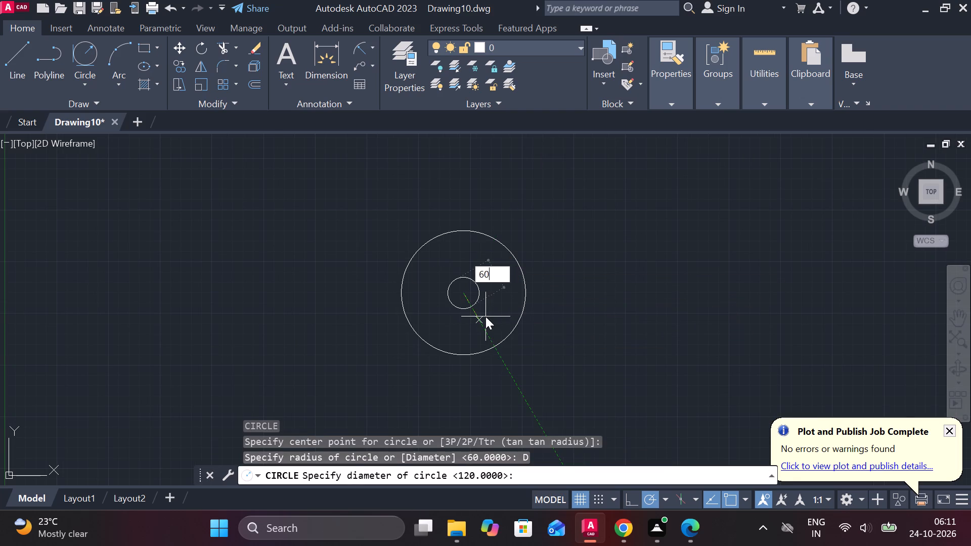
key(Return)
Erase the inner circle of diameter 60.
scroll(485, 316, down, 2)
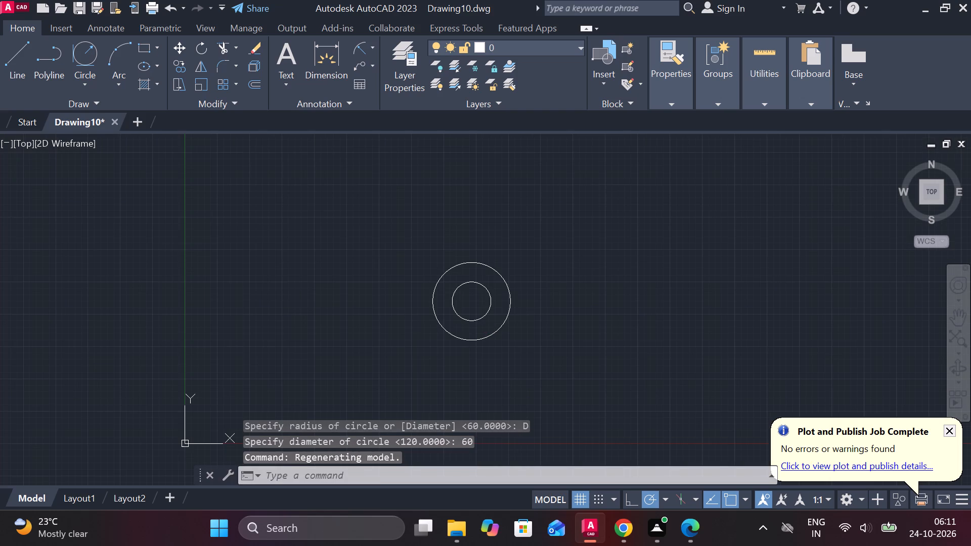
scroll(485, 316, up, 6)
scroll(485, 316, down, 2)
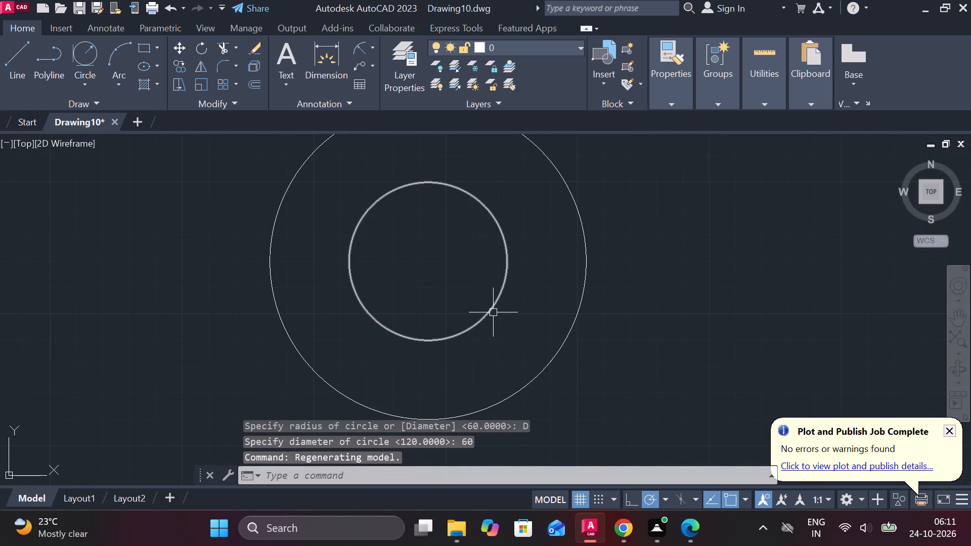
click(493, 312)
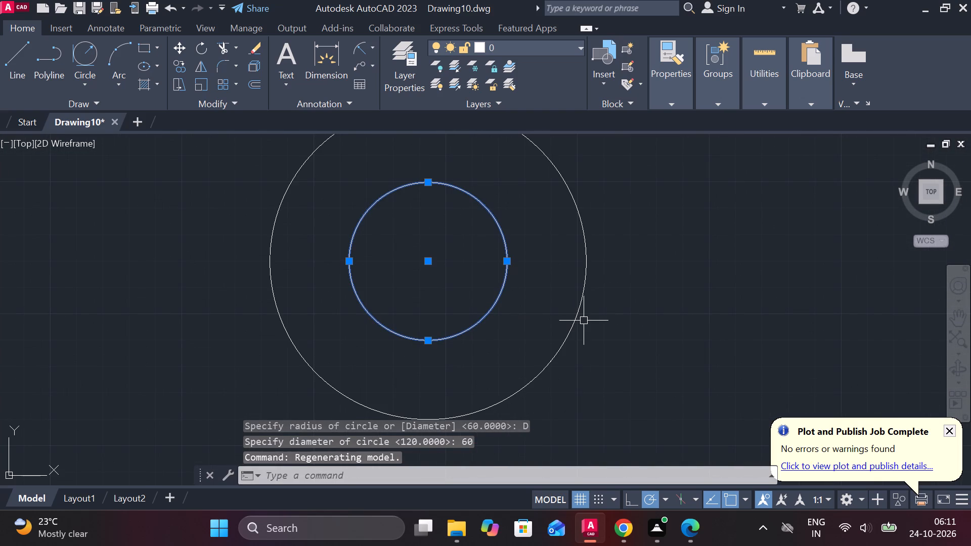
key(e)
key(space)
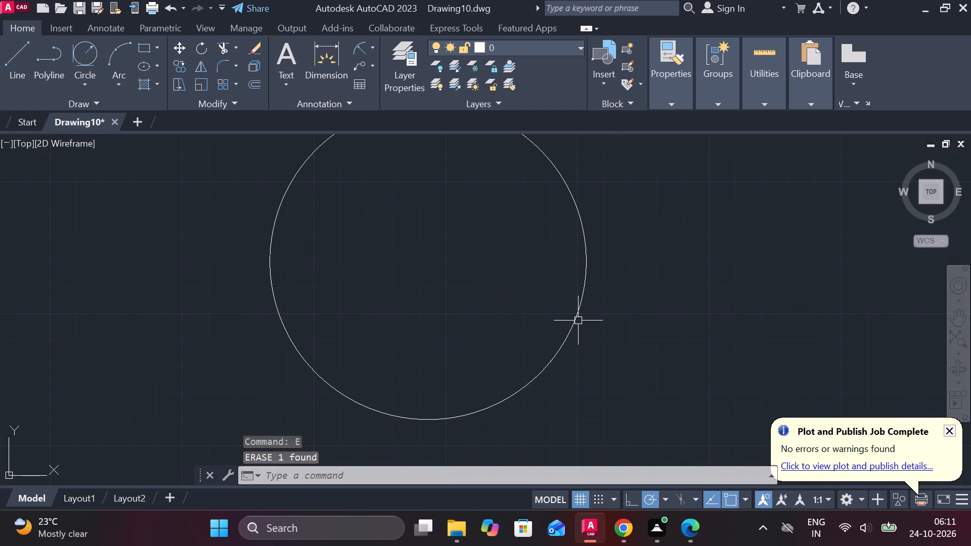
Offset the radius 60 circle outward with the Through option, entering 18 as the distance.
scroll(545, 305, down, 2)
middle_drag(544, 307, 435, 363)
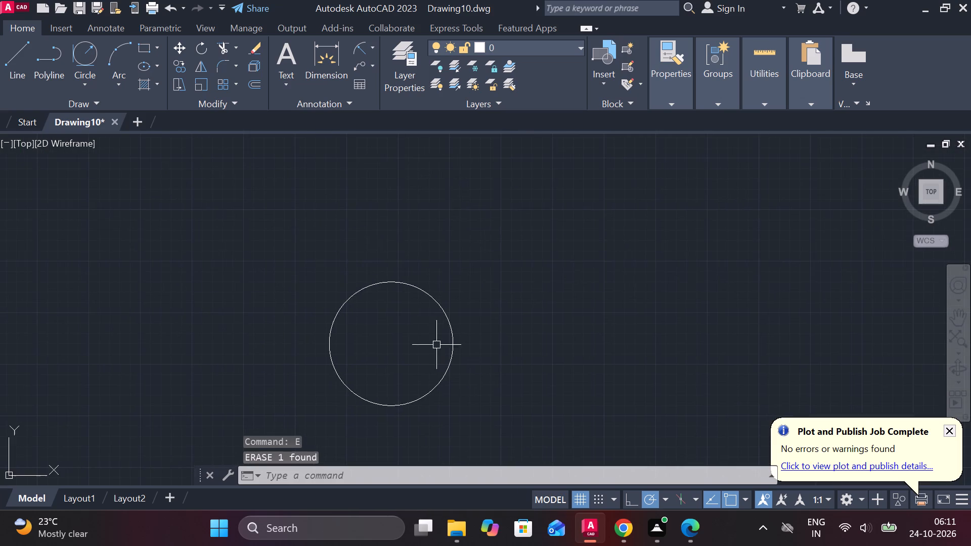
scroll(453, 313, up, 2)
click(422, 295)
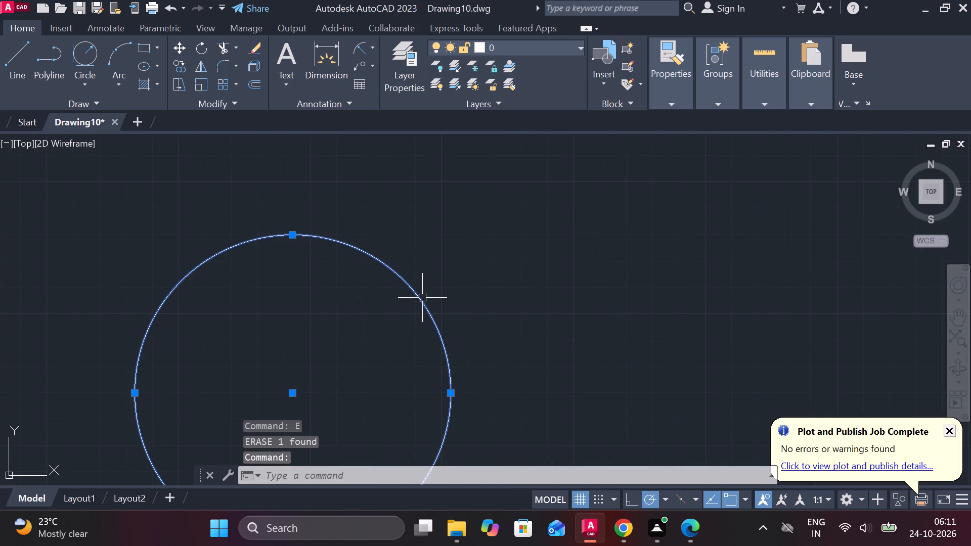
key(o)
key(Return)
key(Return)
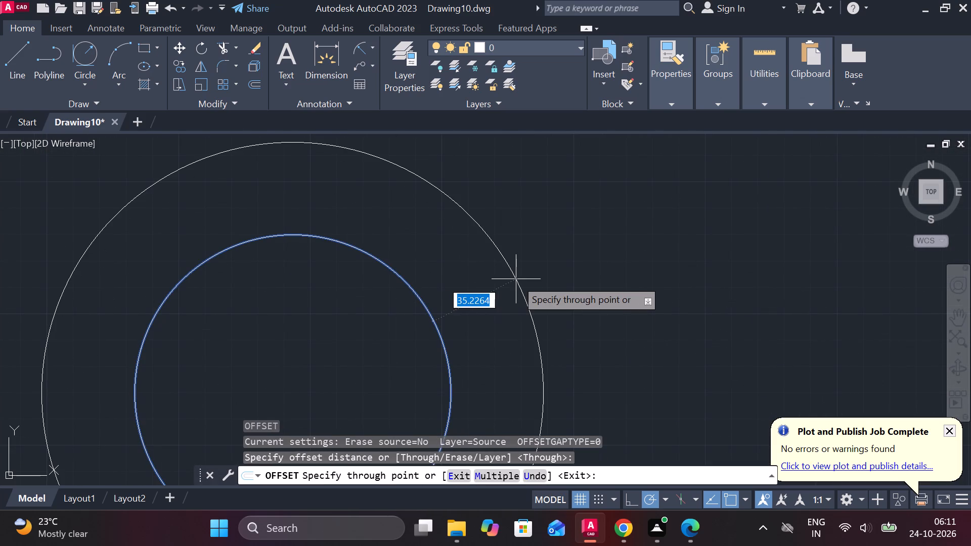
text(18)
key(Return)
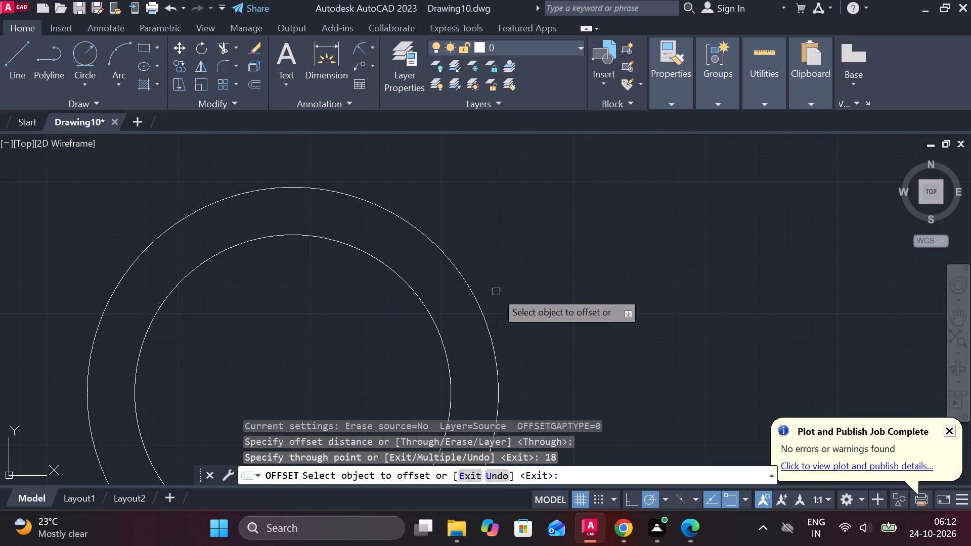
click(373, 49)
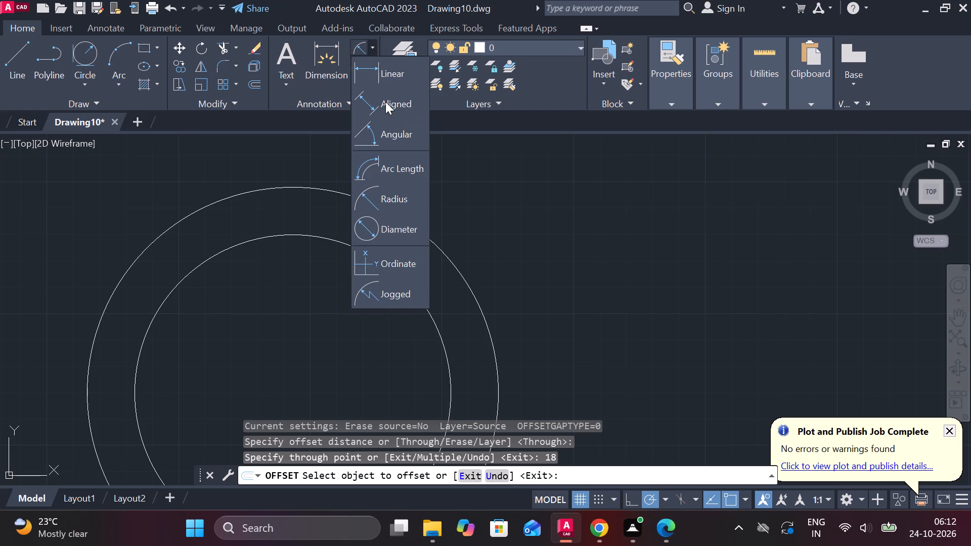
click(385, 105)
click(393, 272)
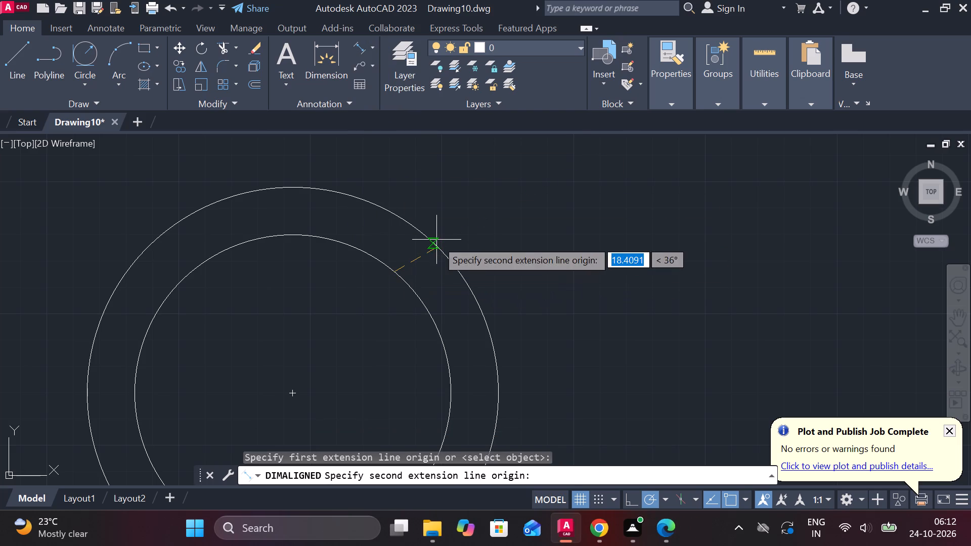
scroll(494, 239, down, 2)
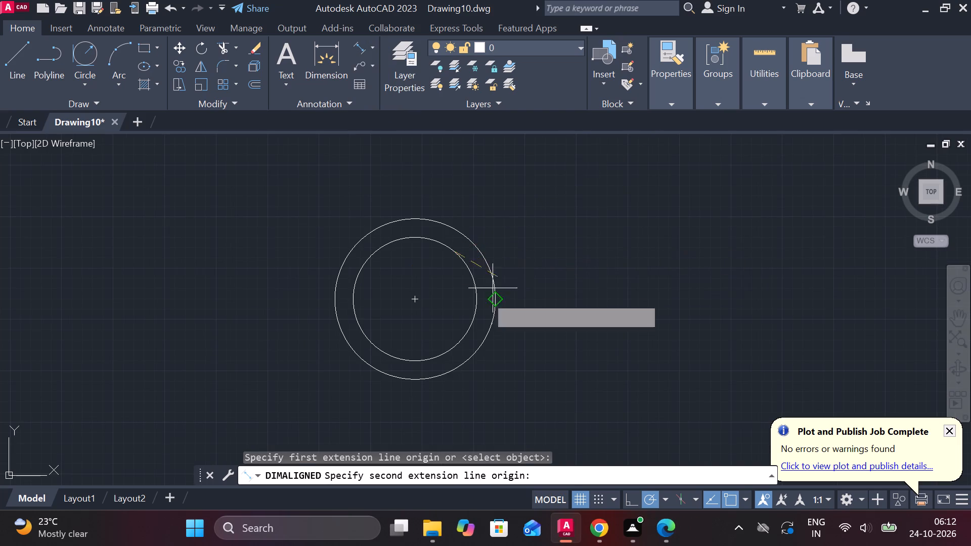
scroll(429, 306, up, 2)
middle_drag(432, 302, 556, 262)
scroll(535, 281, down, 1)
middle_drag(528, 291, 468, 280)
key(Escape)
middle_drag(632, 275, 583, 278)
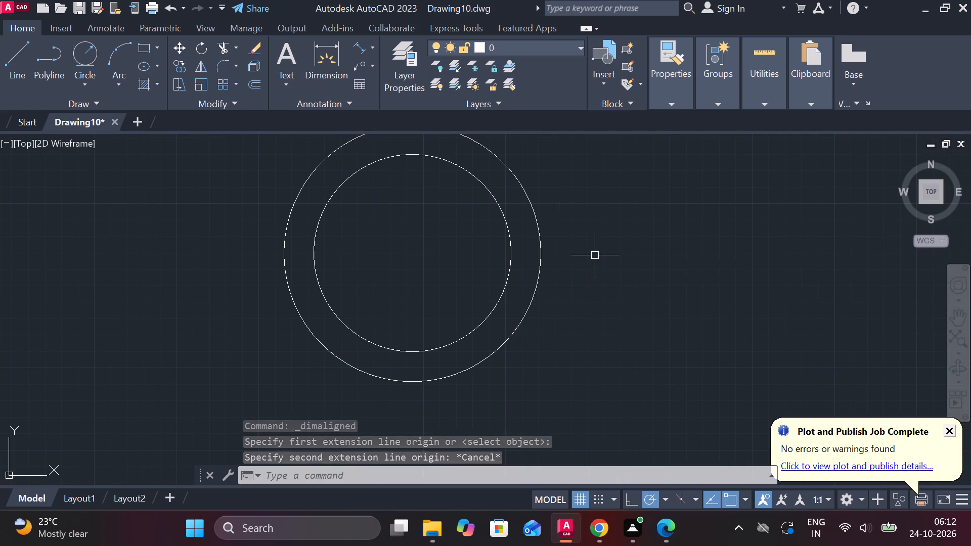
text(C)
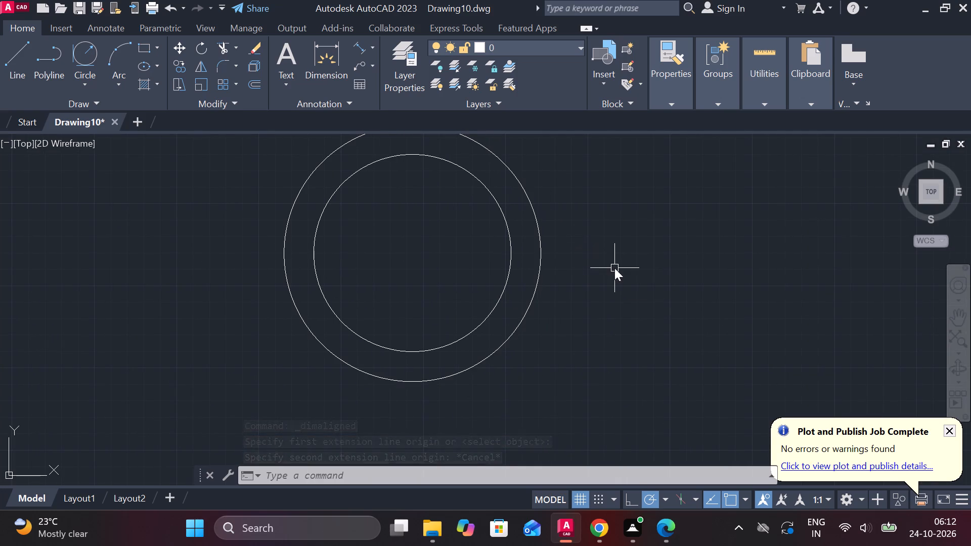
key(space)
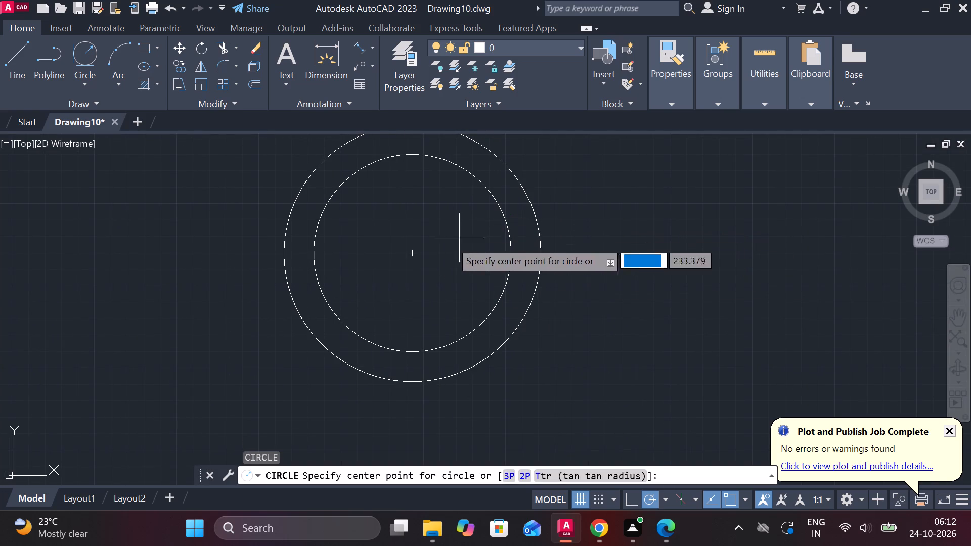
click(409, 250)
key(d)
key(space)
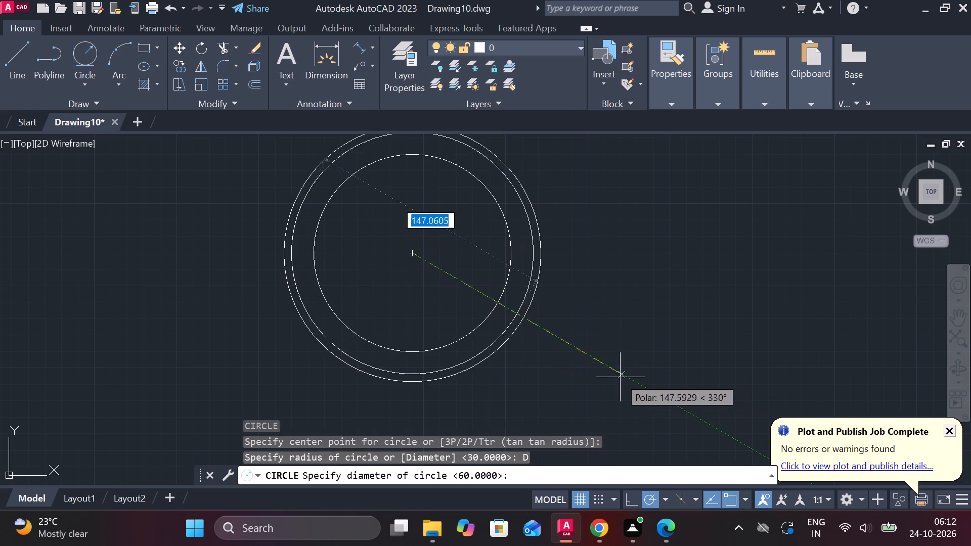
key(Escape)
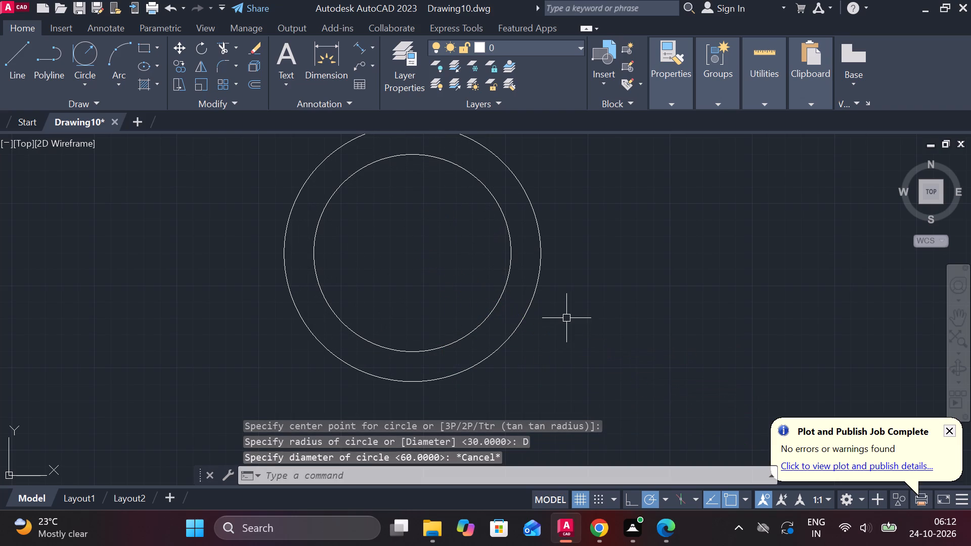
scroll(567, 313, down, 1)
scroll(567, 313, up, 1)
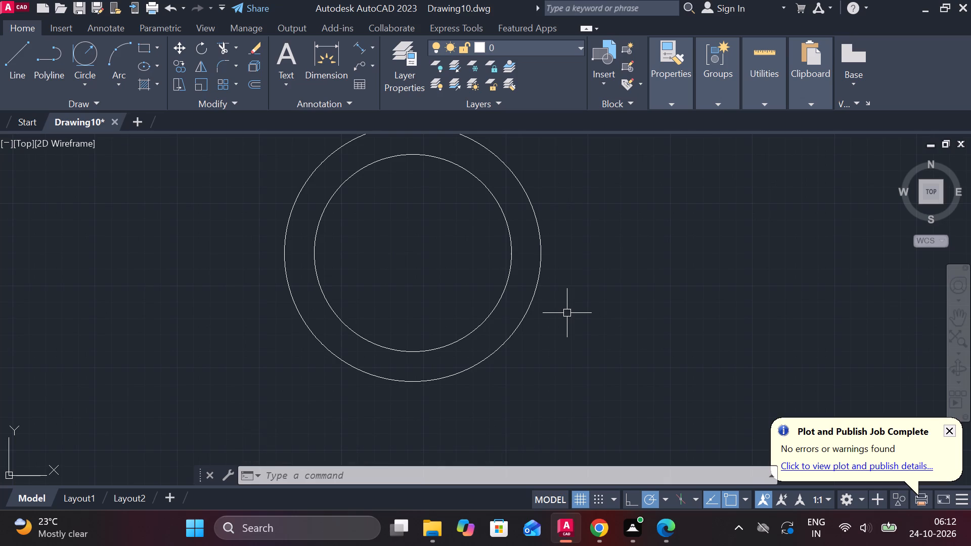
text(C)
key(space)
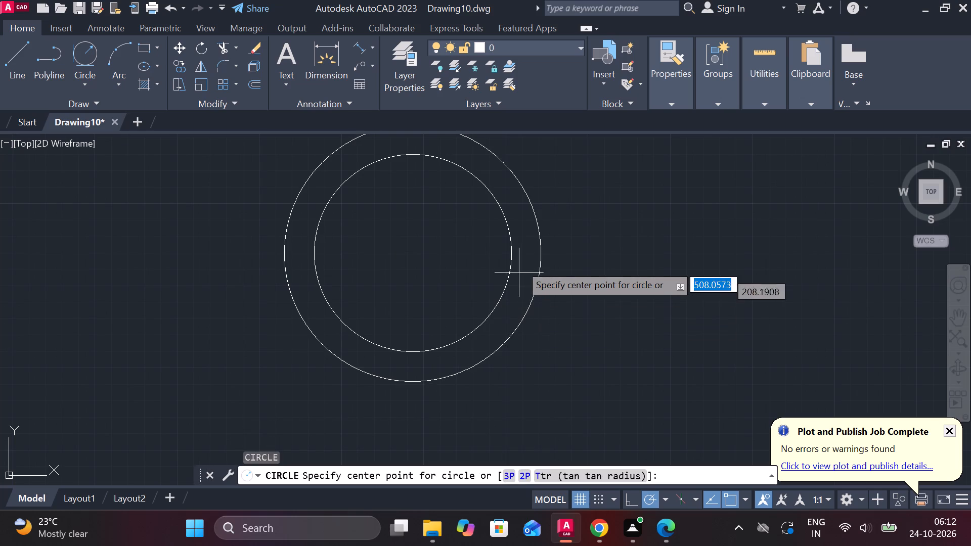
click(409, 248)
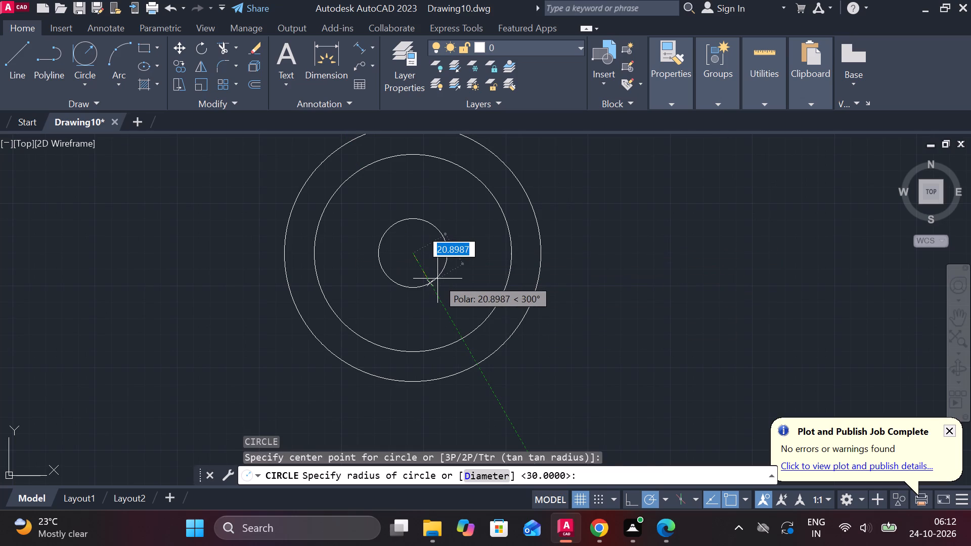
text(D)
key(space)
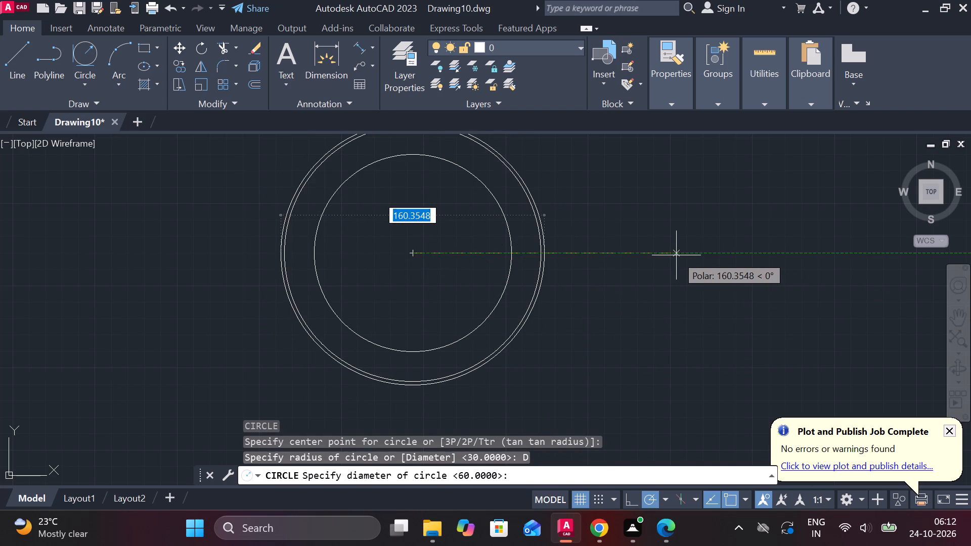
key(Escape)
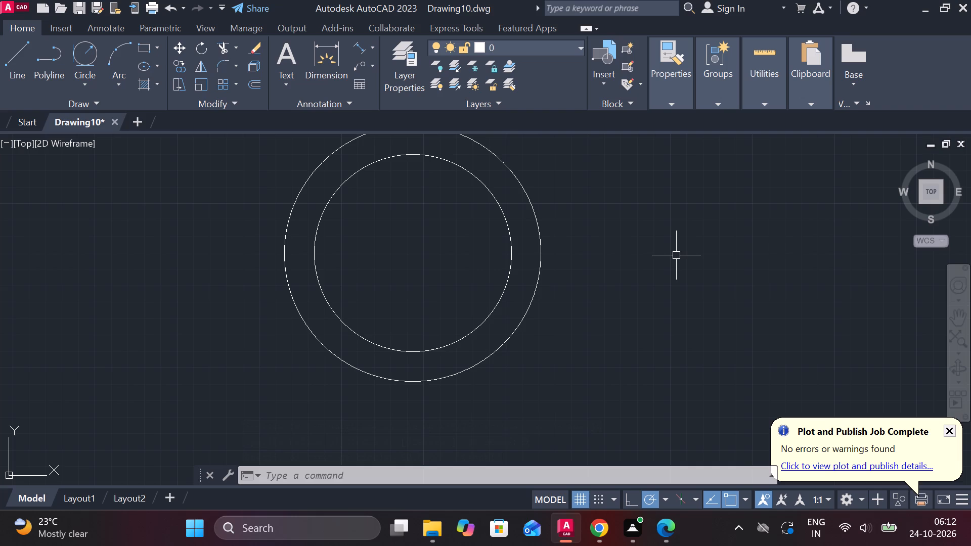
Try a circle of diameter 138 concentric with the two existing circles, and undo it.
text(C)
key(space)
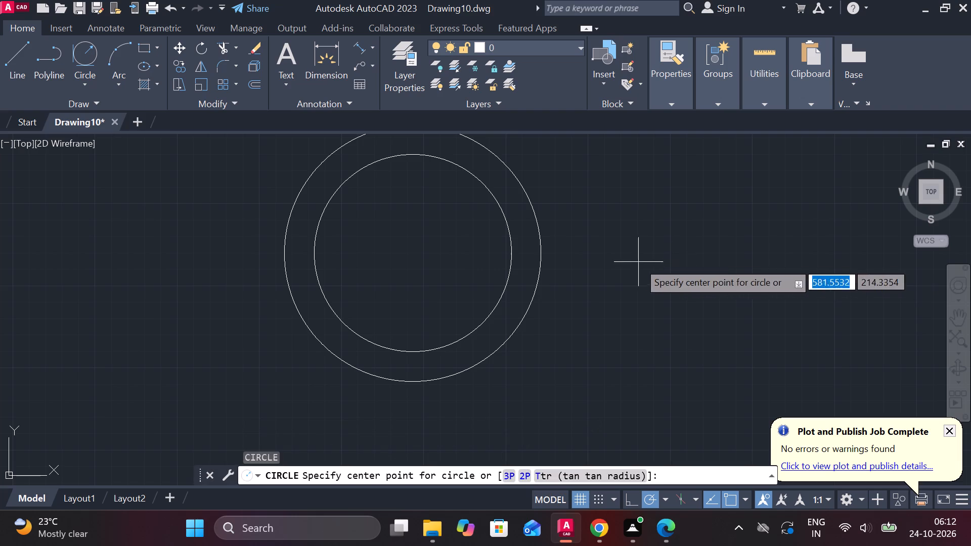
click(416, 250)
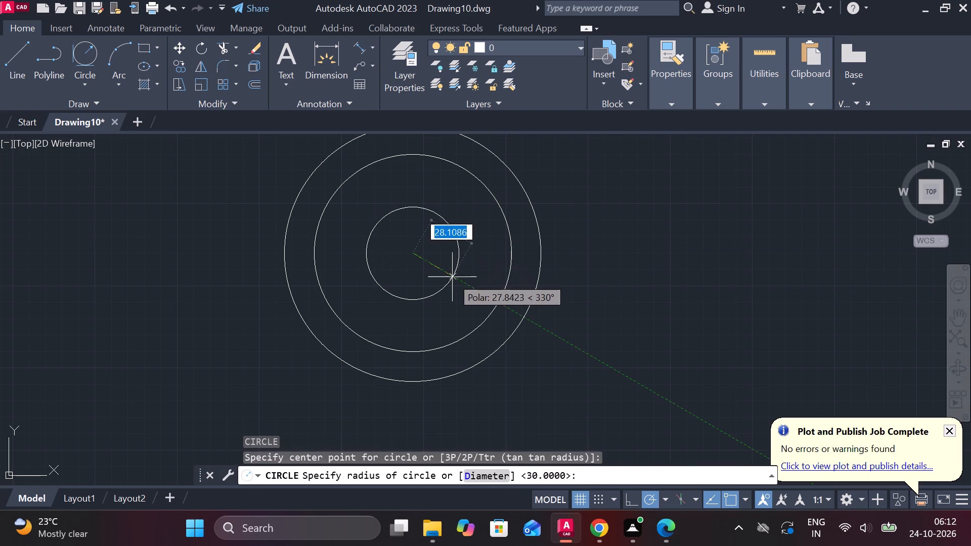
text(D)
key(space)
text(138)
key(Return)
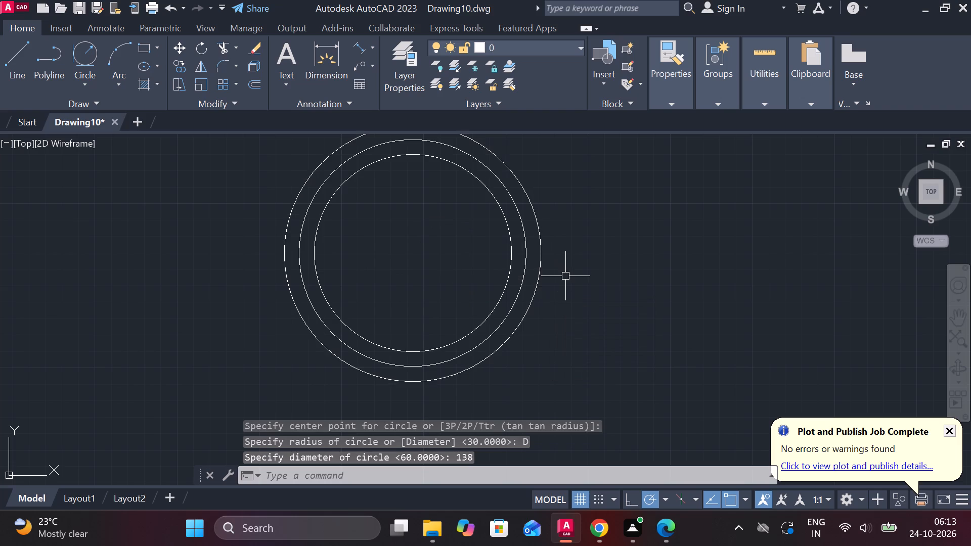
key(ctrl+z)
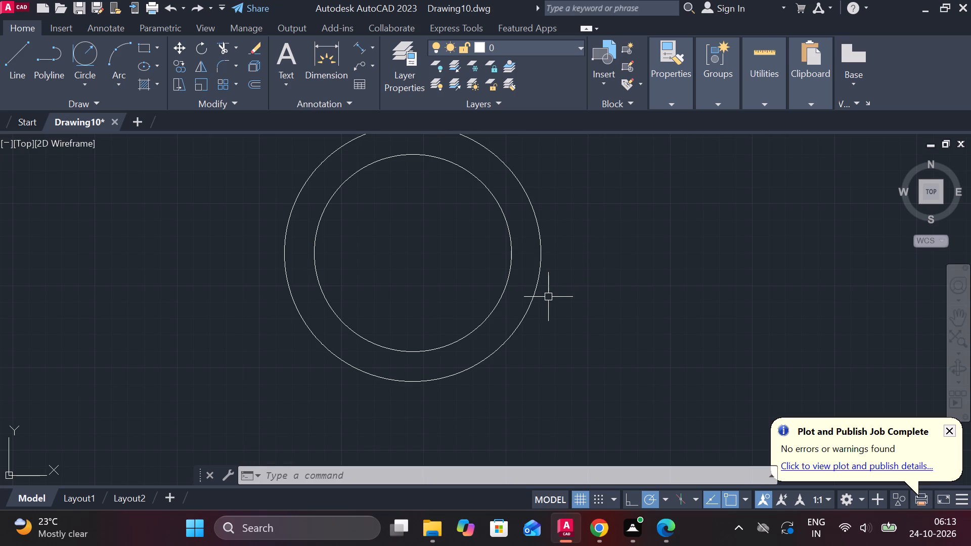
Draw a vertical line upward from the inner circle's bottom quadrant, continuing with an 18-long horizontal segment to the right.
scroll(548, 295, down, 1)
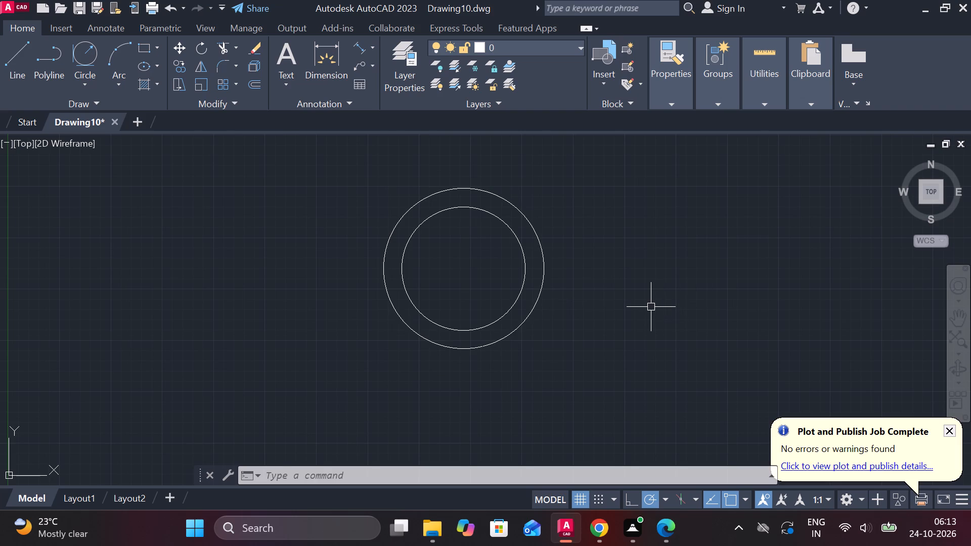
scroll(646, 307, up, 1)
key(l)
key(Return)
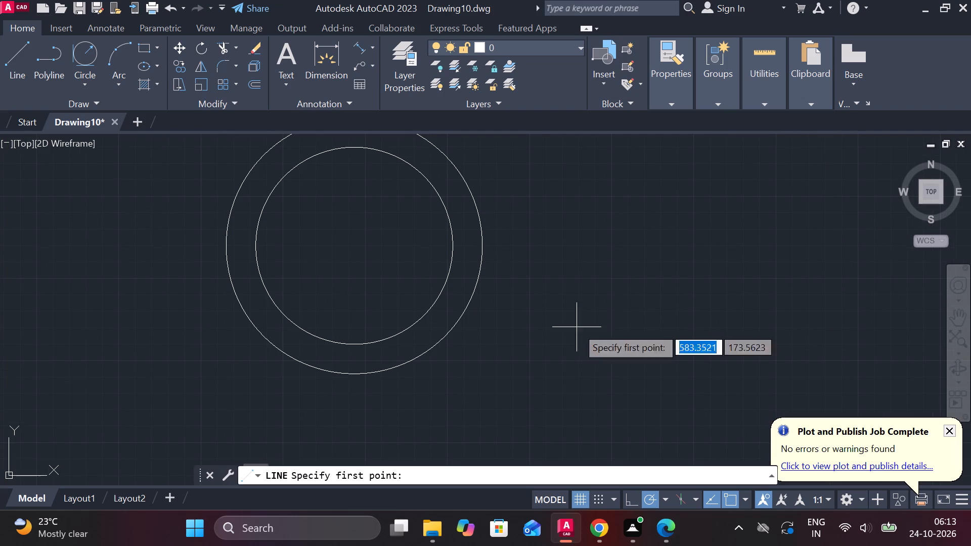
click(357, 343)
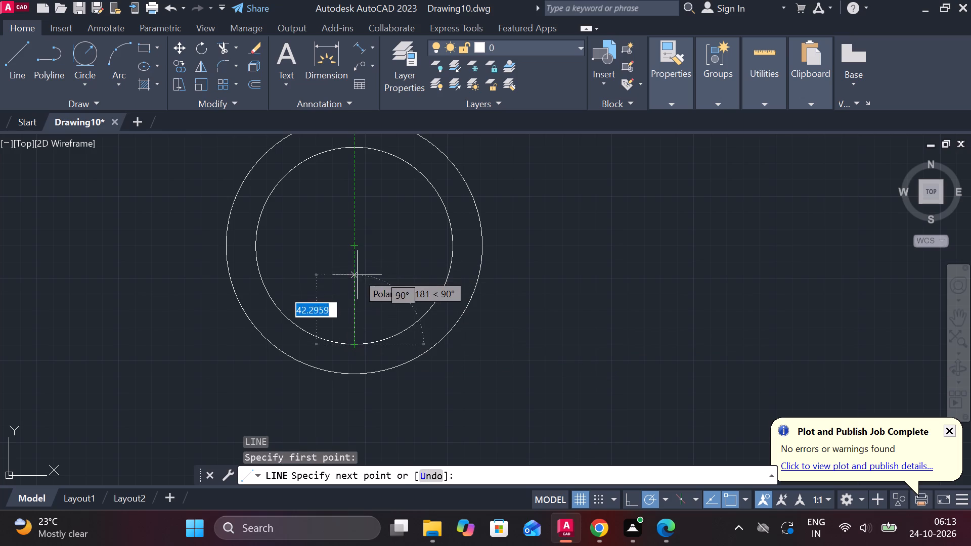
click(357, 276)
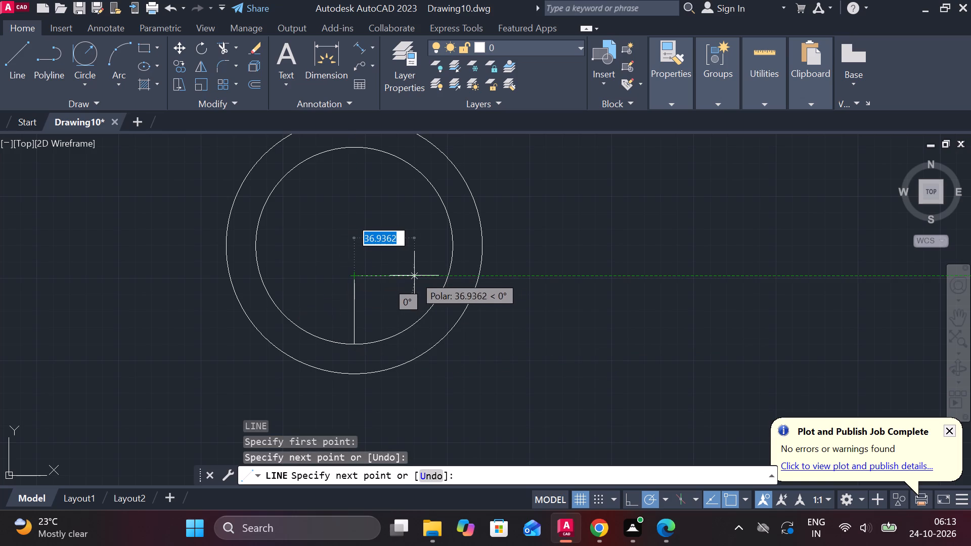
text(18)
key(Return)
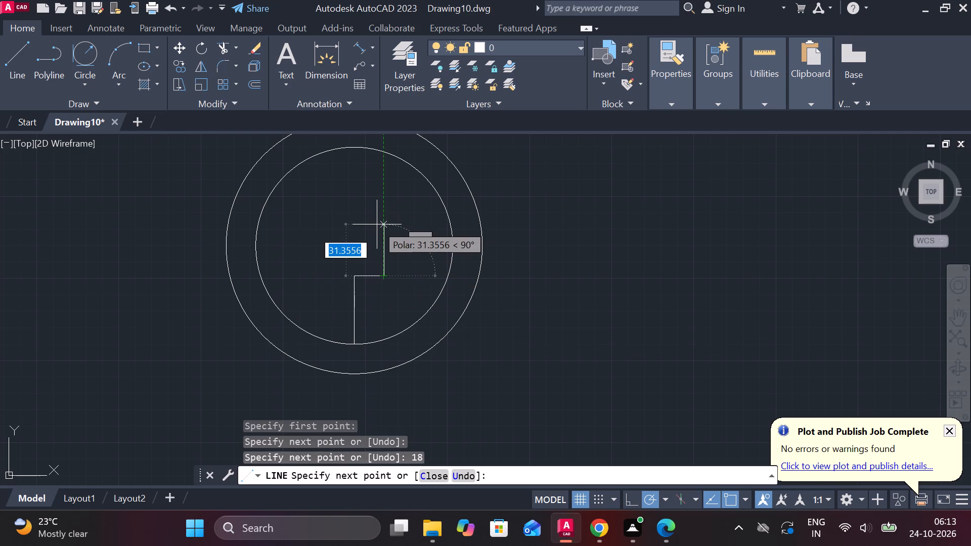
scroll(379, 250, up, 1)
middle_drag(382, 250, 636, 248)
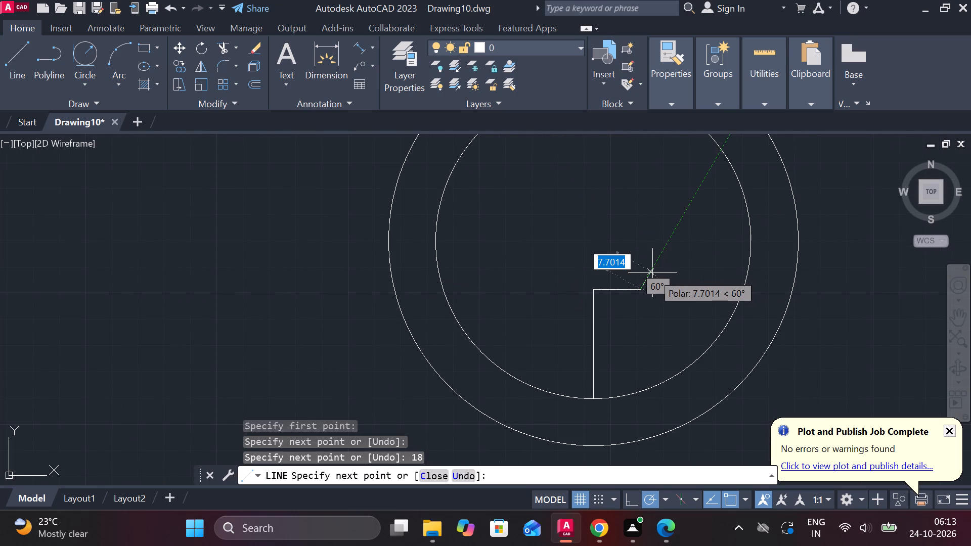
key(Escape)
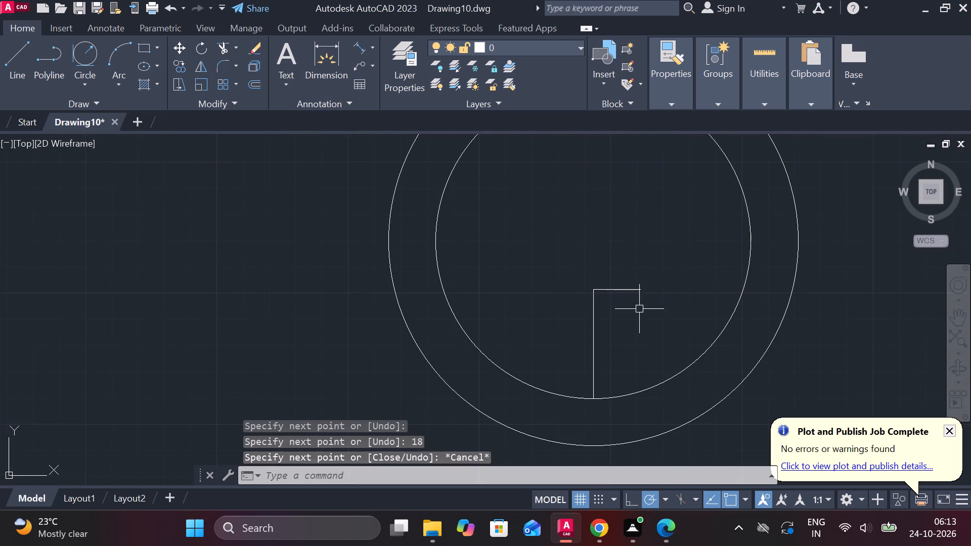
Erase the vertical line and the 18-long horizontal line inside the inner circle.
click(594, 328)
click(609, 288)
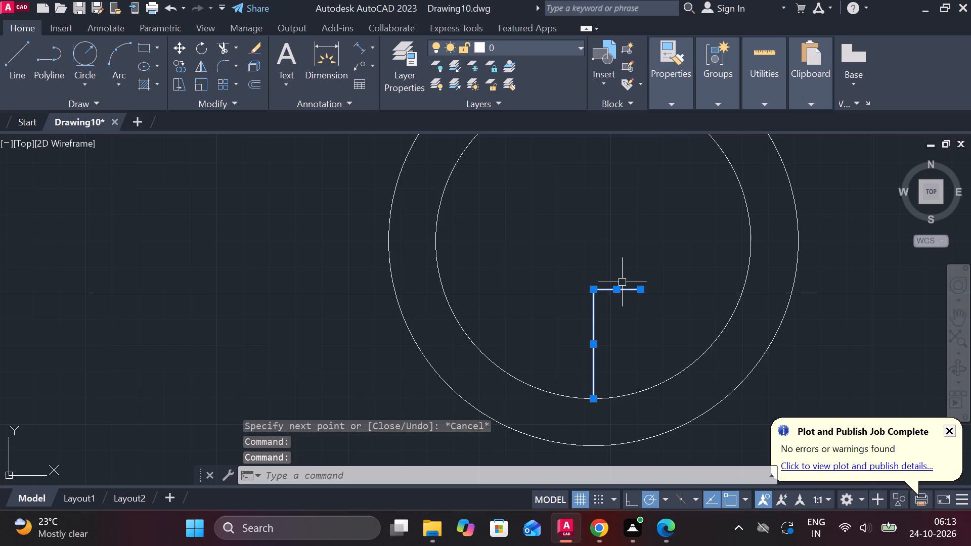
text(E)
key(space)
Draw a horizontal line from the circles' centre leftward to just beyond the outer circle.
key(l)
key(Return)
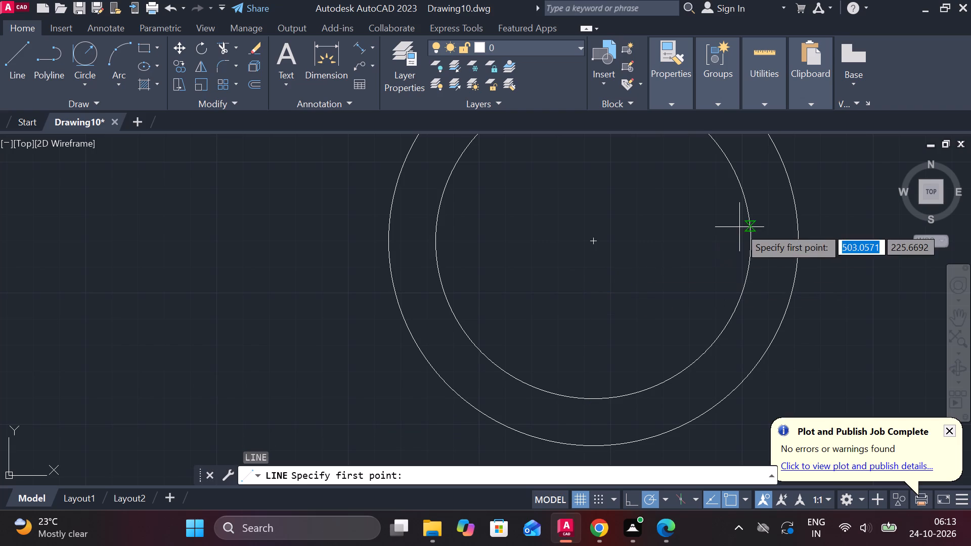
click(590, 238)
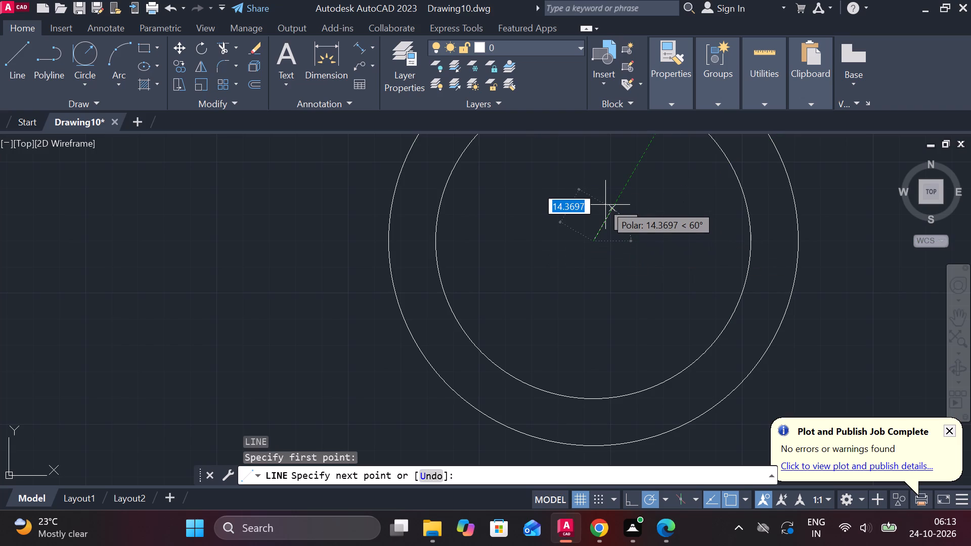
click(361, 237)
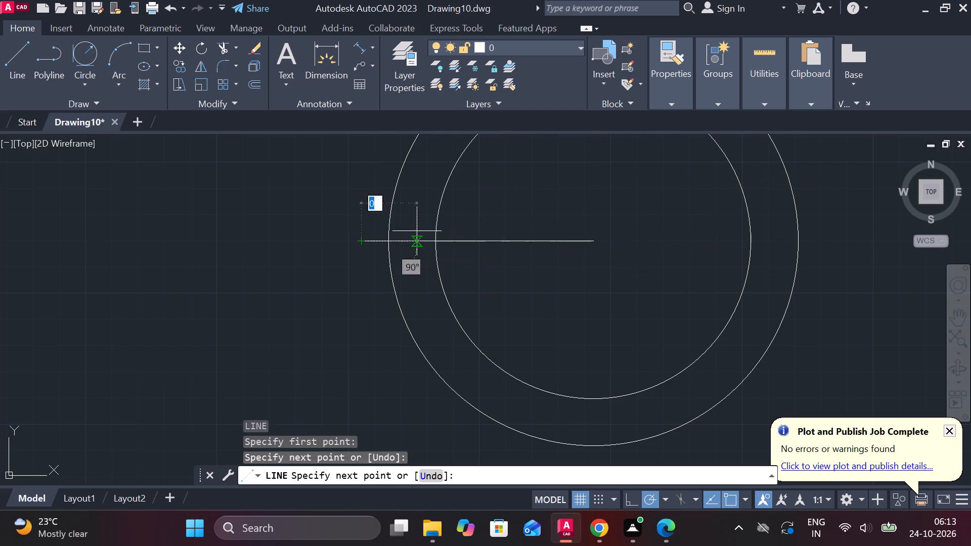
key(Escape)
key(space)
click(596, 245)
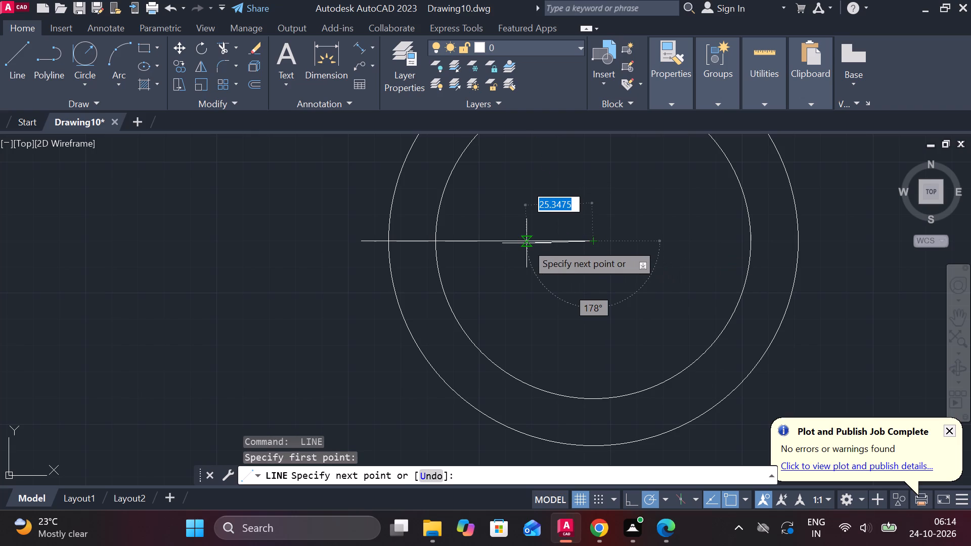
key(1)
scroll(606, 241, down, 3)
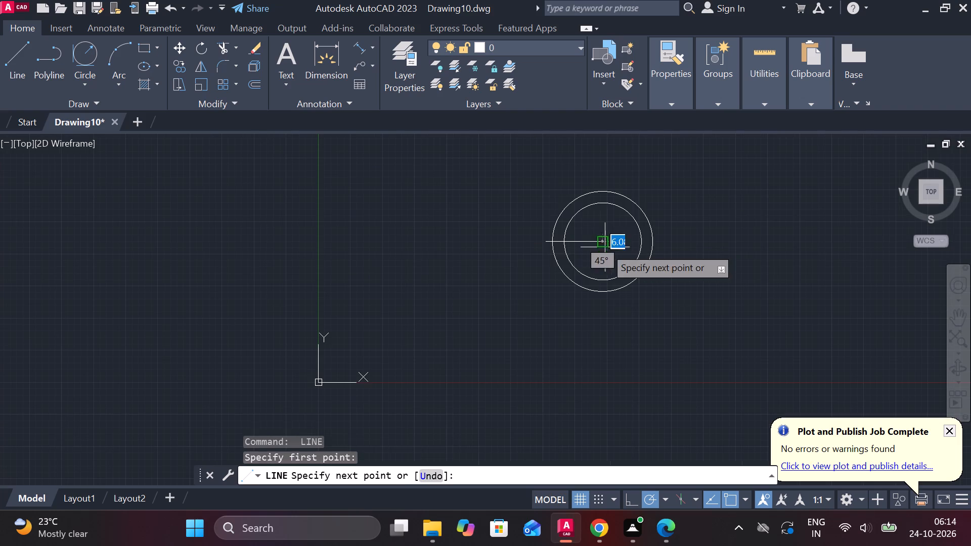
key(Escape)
Erase both concentric circles together with the horizontal line.
click(654, 277)
click(575, 199)
text(E)
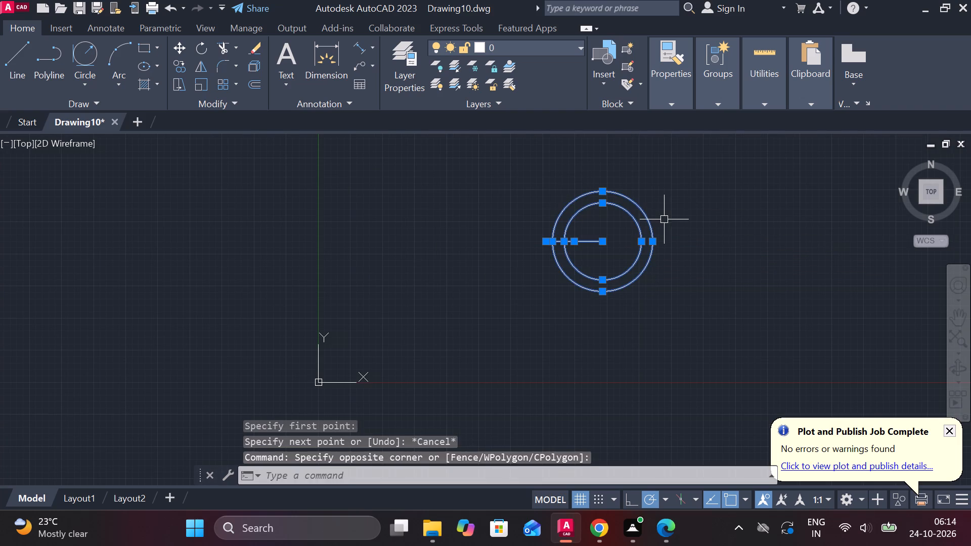
key(space)
Draw a circle of diameter 60 in the empty model space.
text(C)
key(space)
click(586, 240)
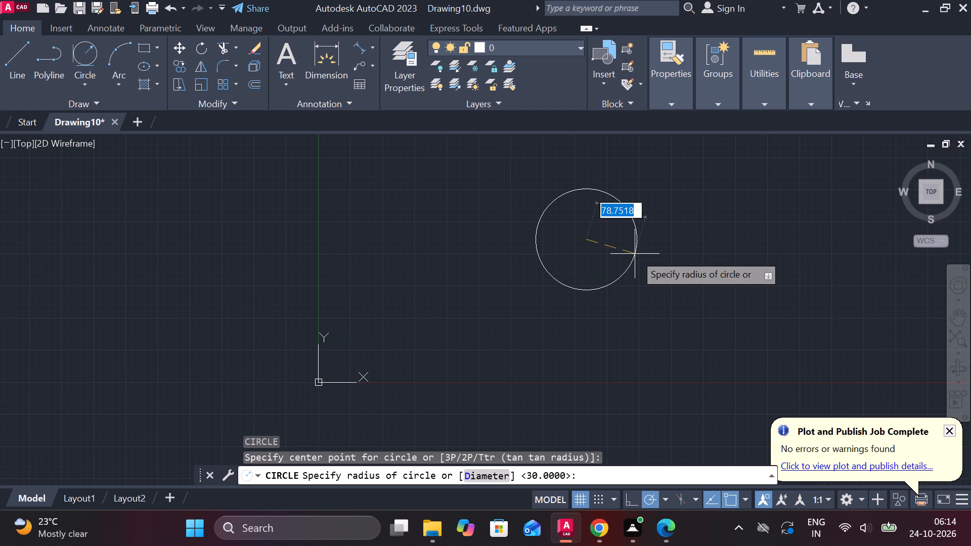
text(D 60)
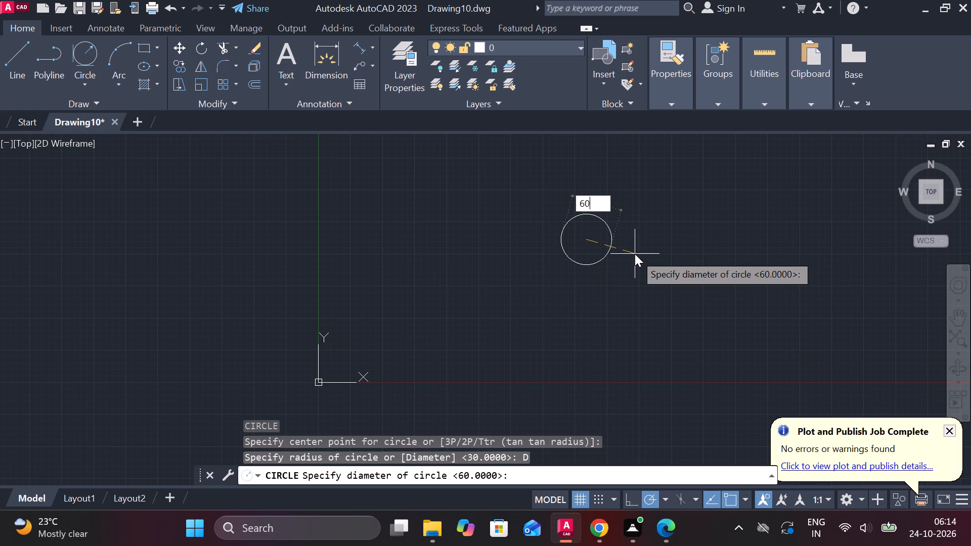
key(Return)
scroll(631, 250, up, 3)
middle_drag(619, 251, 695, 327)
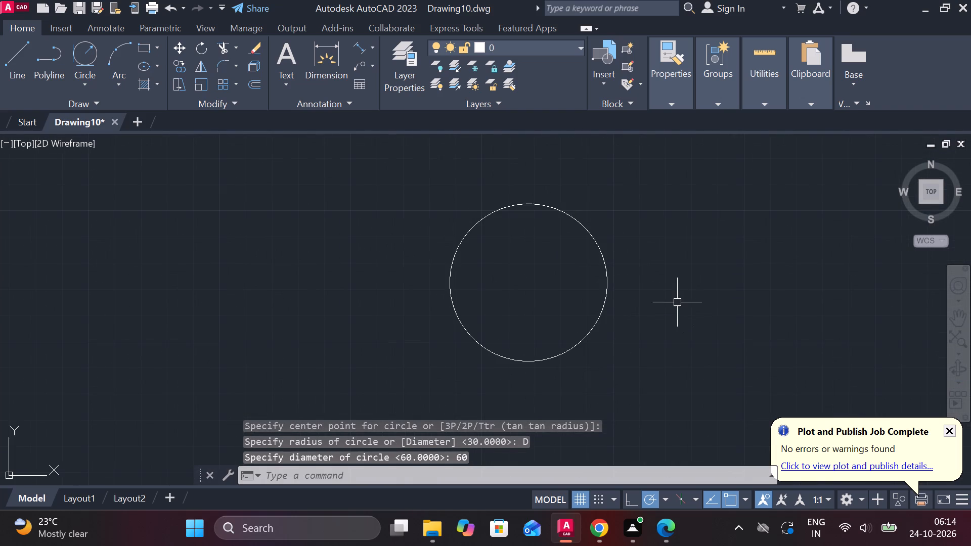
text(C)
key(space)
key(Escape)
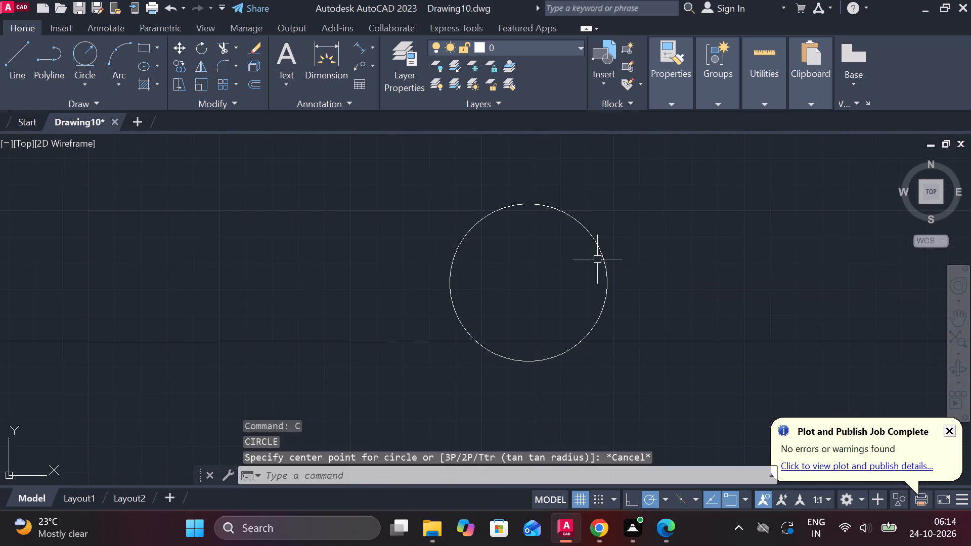
Offset the diameter 60 circle outward with the Through option, entering 18 as the distance.
click(597, 259)
click(617, 255)
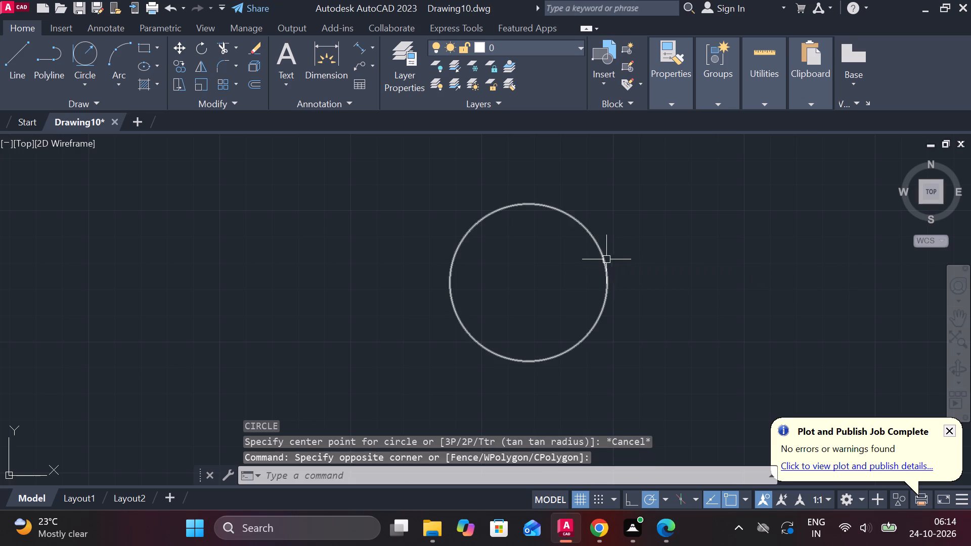
click(606, 259)
key(o)
key(Return)
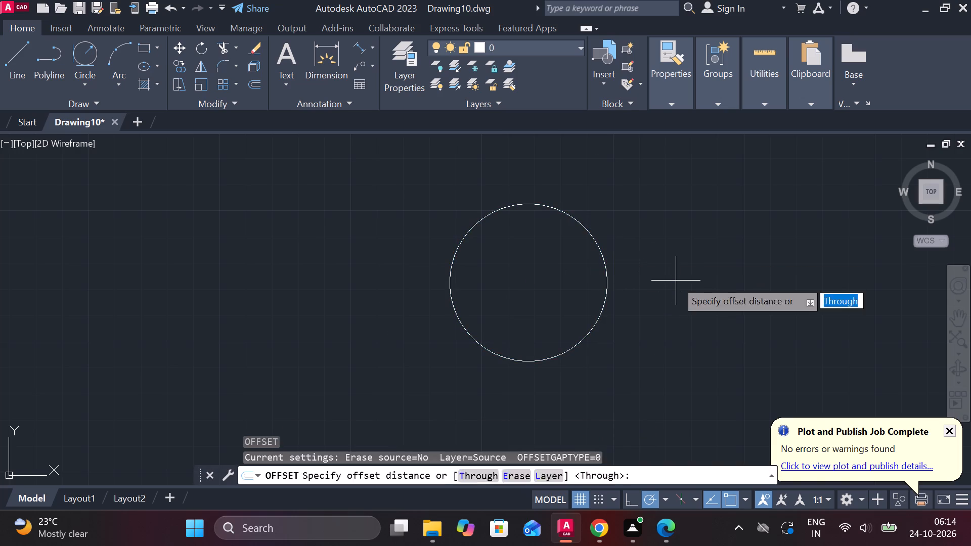
key(Return)
text(18)
key(Return)
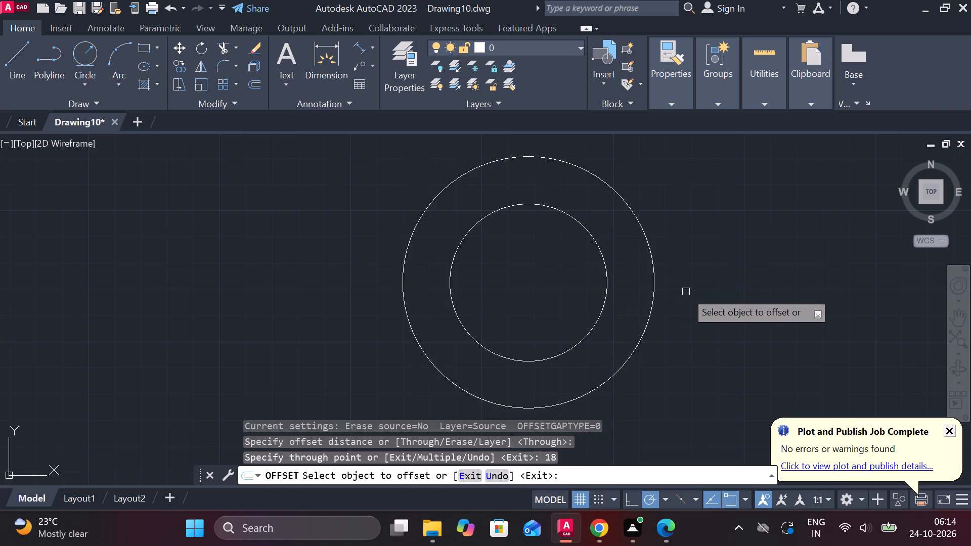
key(Escape)
Draw a horizontal line across the outer circle from its left quadrant to its right quadrant.
key(l)
key(Return)
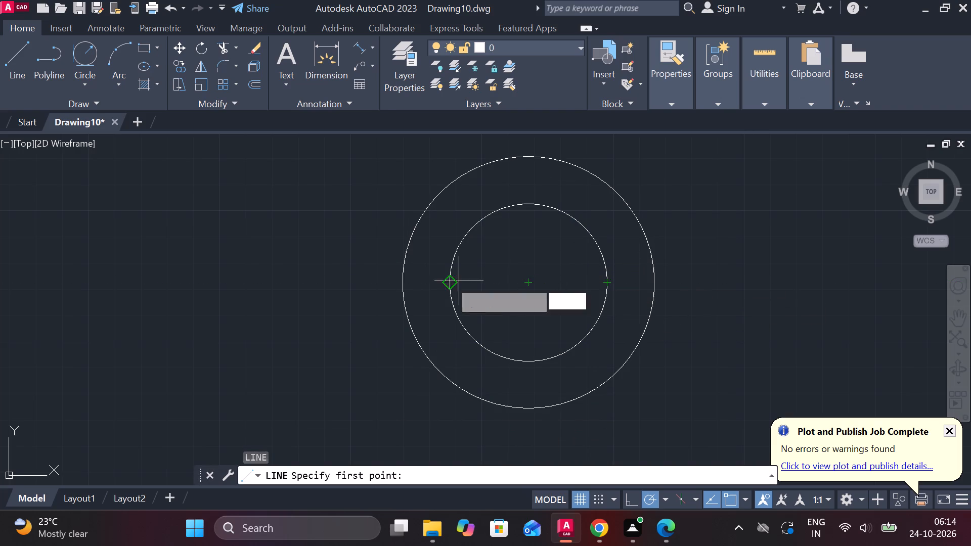
click(402, 284)
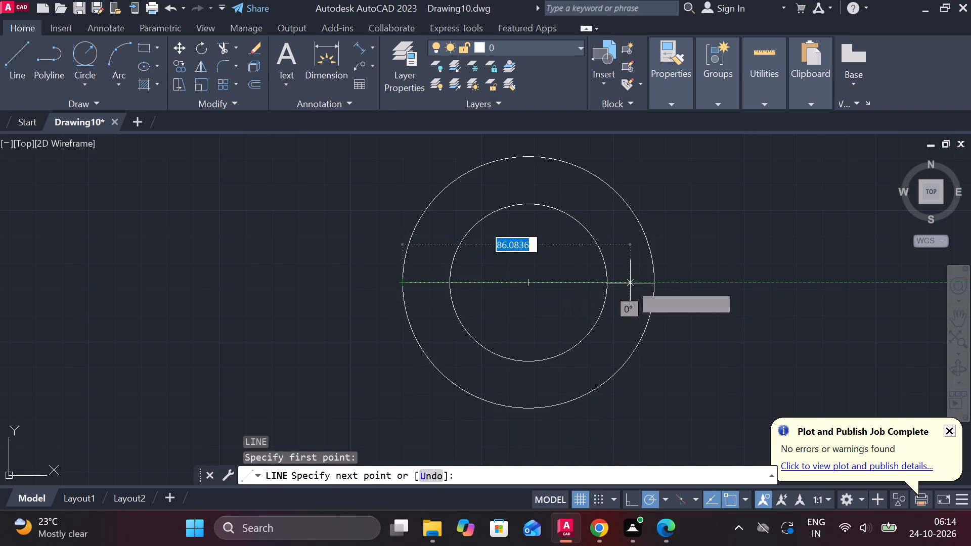
click(654, 282)
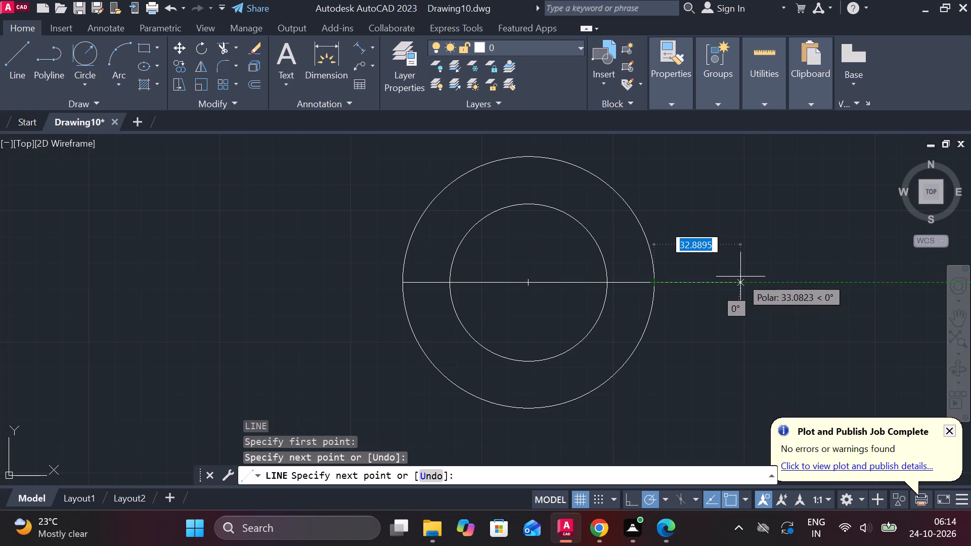
key(Escape)
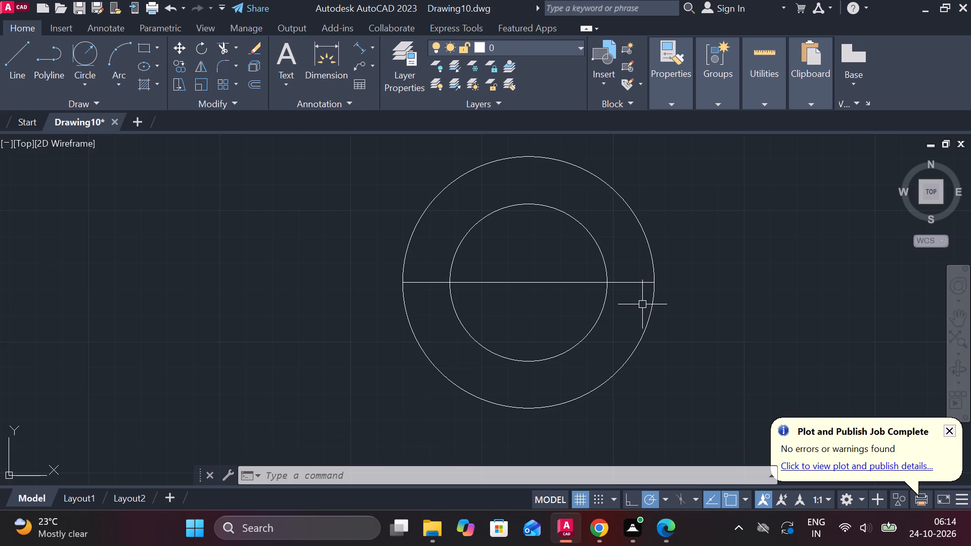
Lengthen the horizontal line from its right end so it extends well beyond the outer circle.
middle_drag(664, 309, 561, 315)
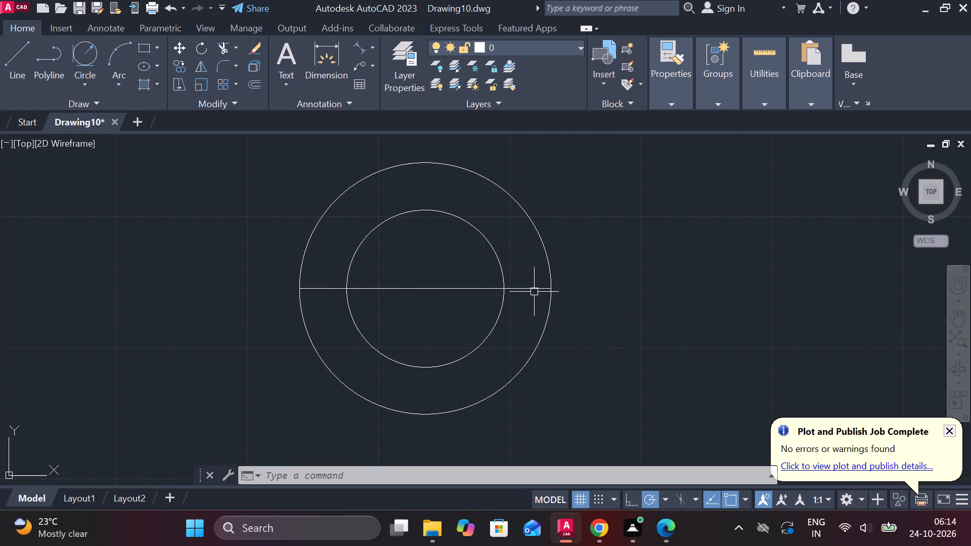
click(534, 291)
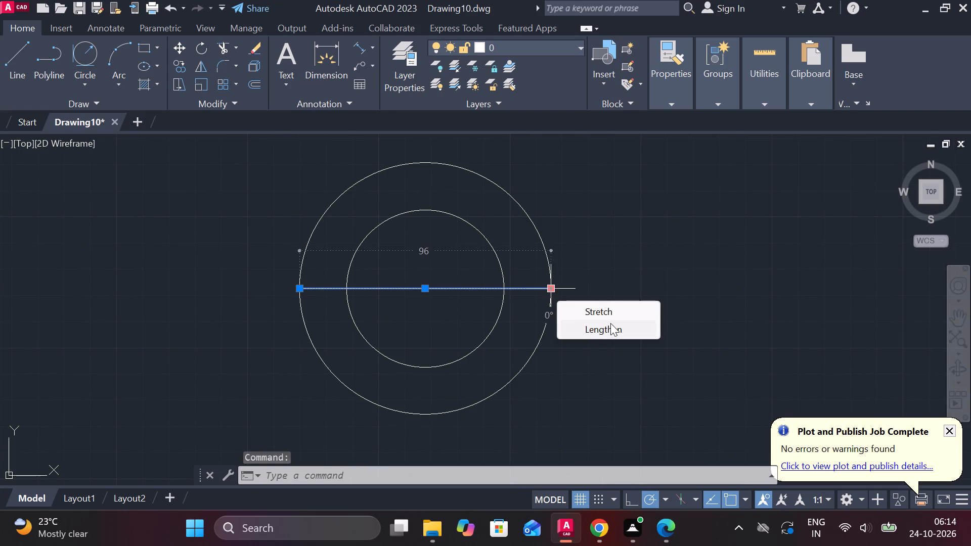
click(610, 323)
middle_drag(709, 317, 524, 314)
click(731, 317)
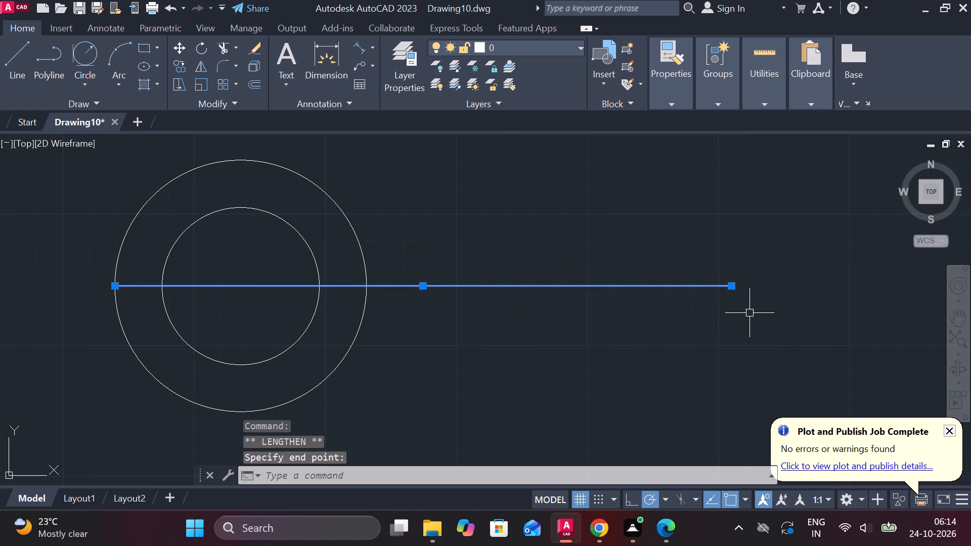
key(Escape)
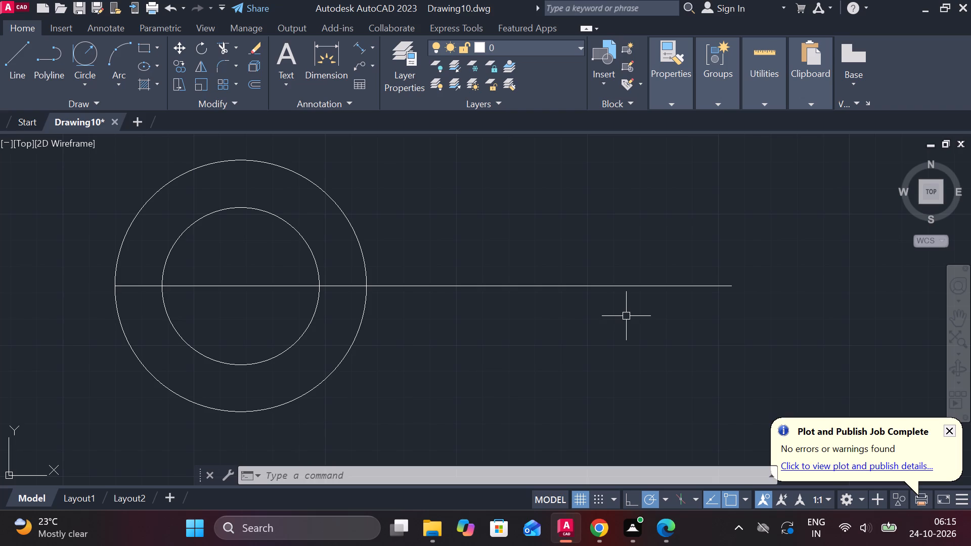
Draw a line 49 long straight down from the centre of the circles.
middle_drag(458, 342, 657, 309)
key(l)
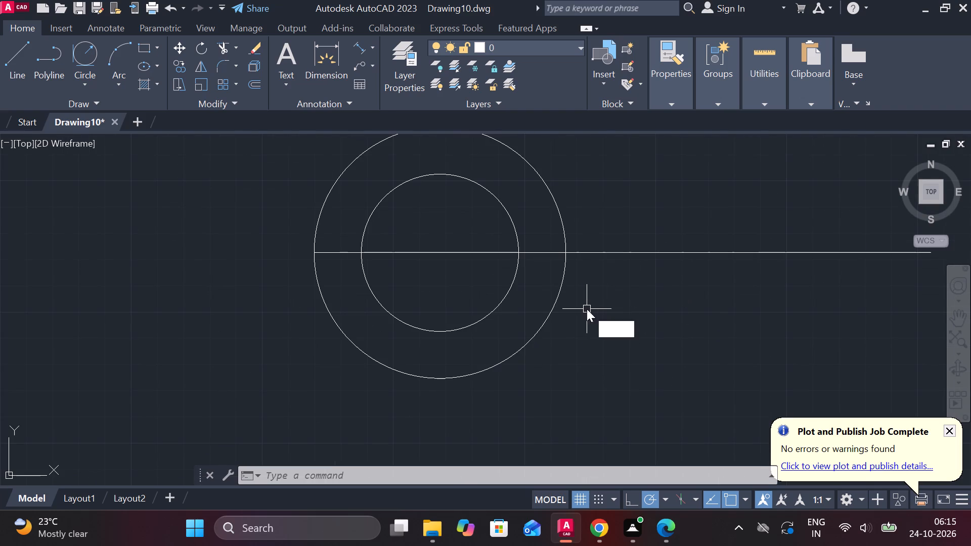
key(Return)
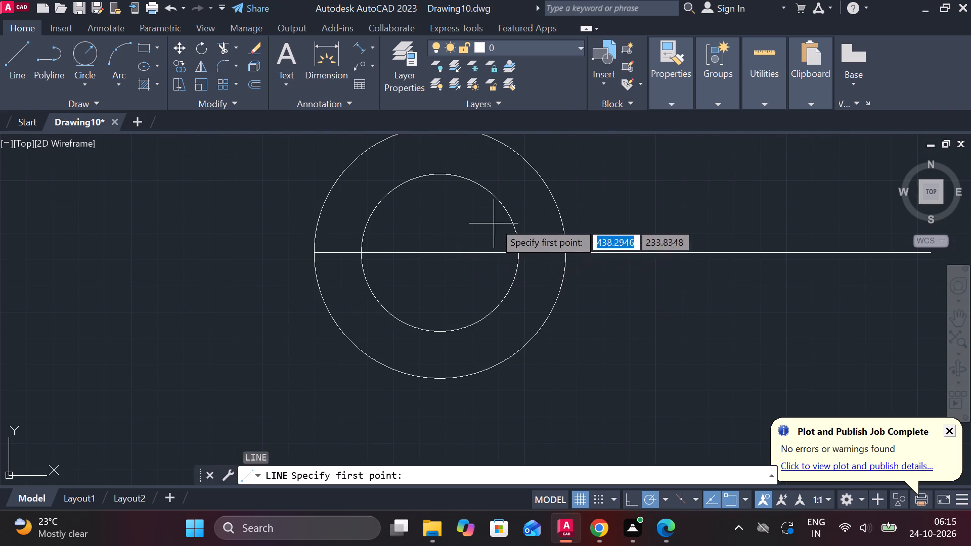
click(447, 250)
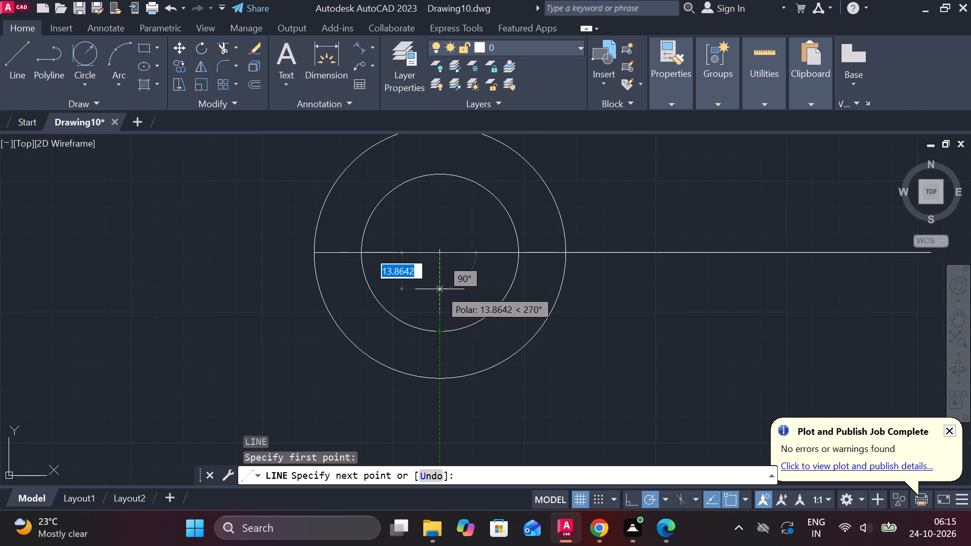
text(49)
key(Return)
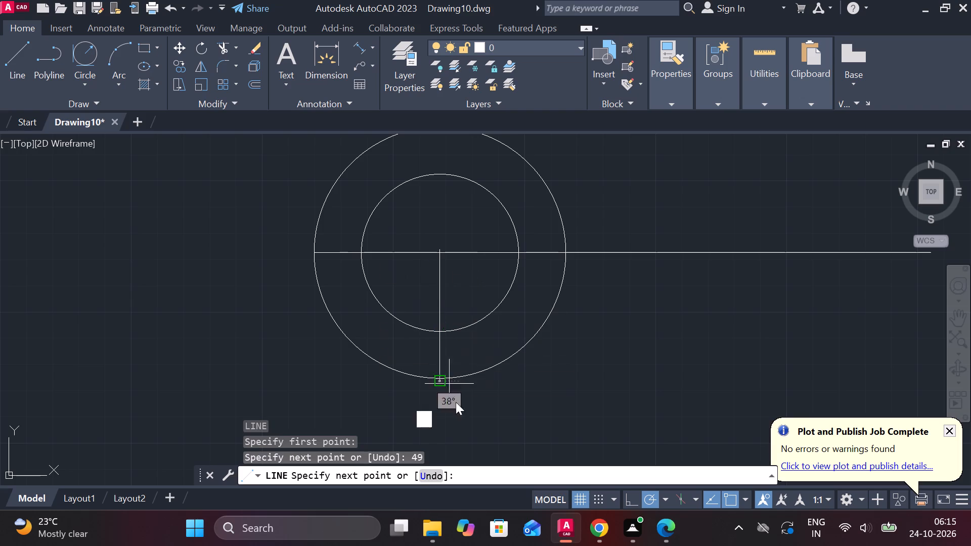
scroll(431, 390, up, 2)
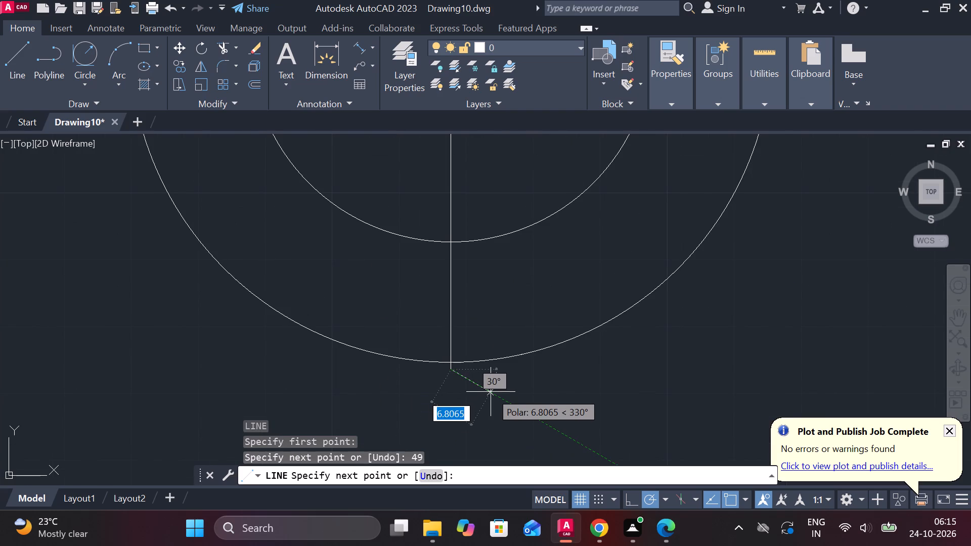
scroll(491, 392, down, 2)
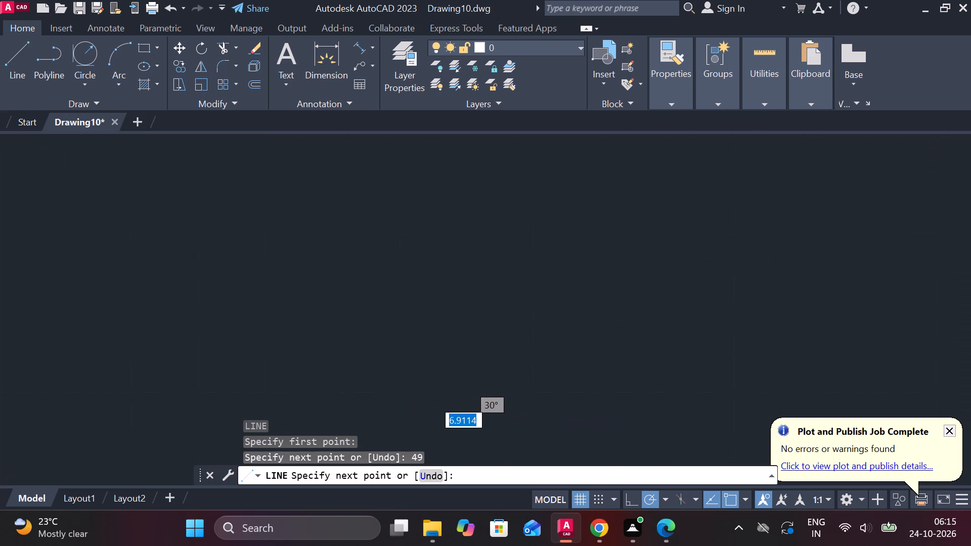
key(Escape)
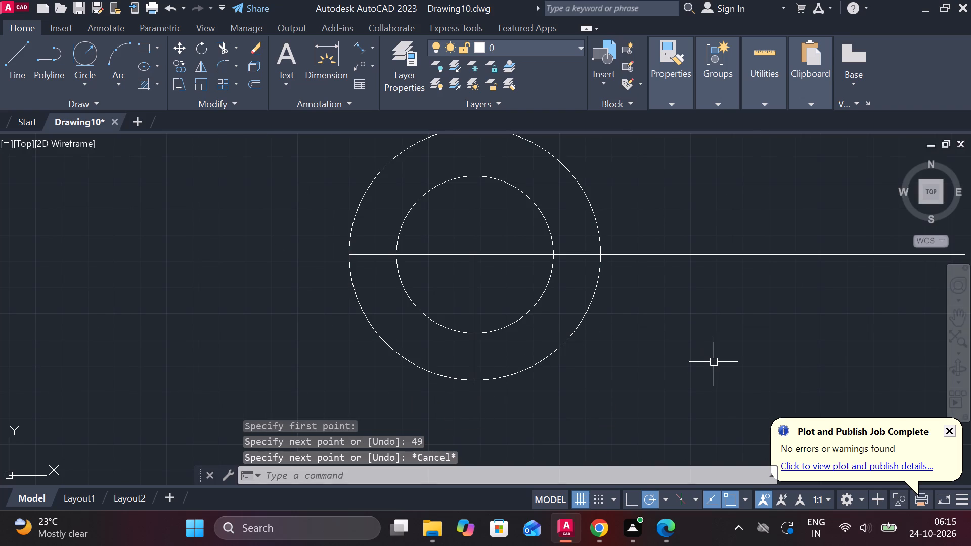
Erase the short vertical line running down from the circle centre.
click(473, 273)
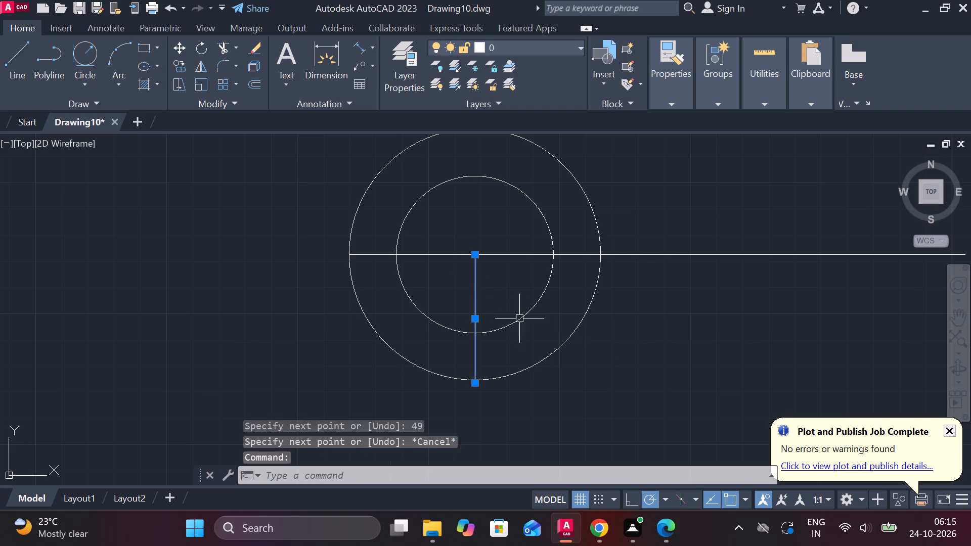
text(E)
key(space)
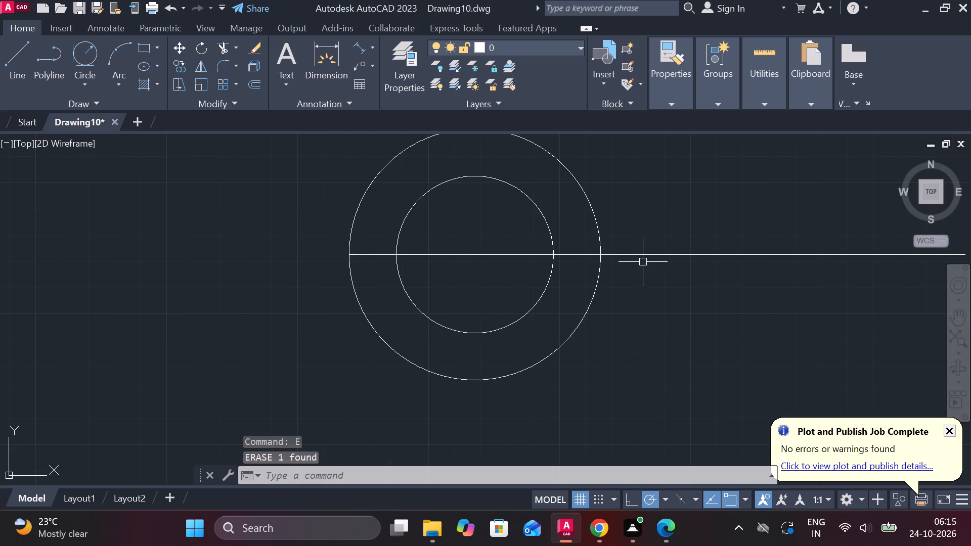
Offset the long horizontal centre line downward with the Through option, entering 49 as the distance.
click(640, 255)
key(o)
key(Return)
key(Return)
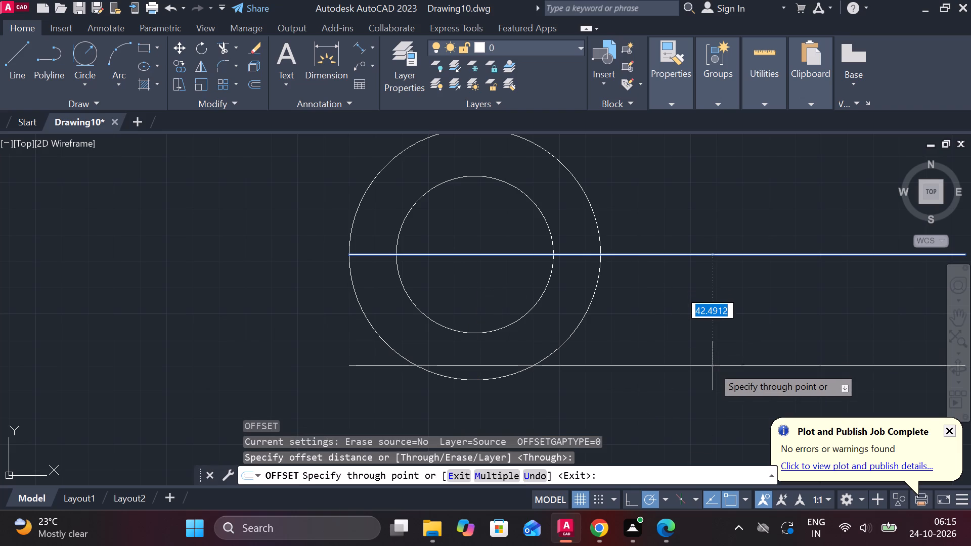
text(49)
key(Return)
middle_drag(610, 357, 615, 296)
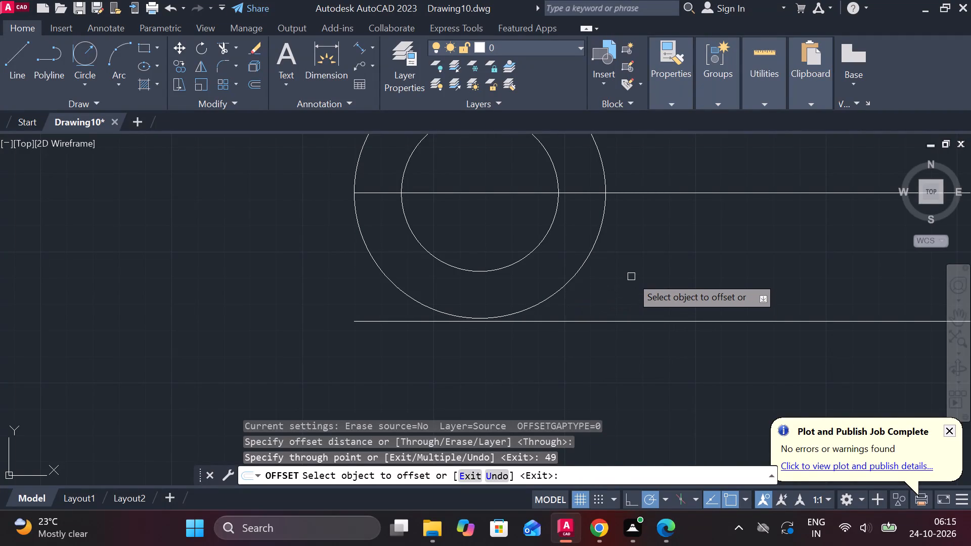
key(Escape)
Draw a vertical line from the outer circle's top quadrant through the centre, ending well below the lower horizontal line.
scroll(631, 277, down, 1)
key(l)
key(Return)
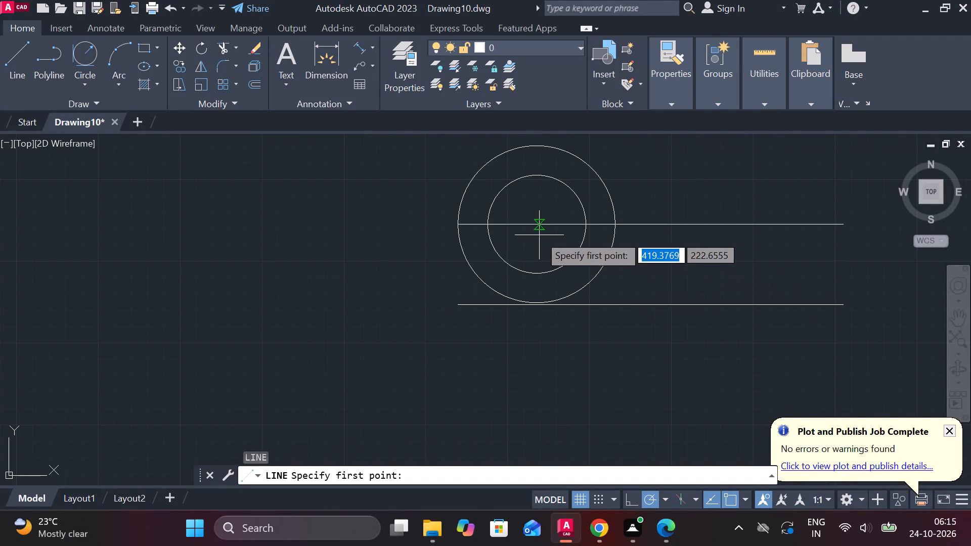
click(533, 148)
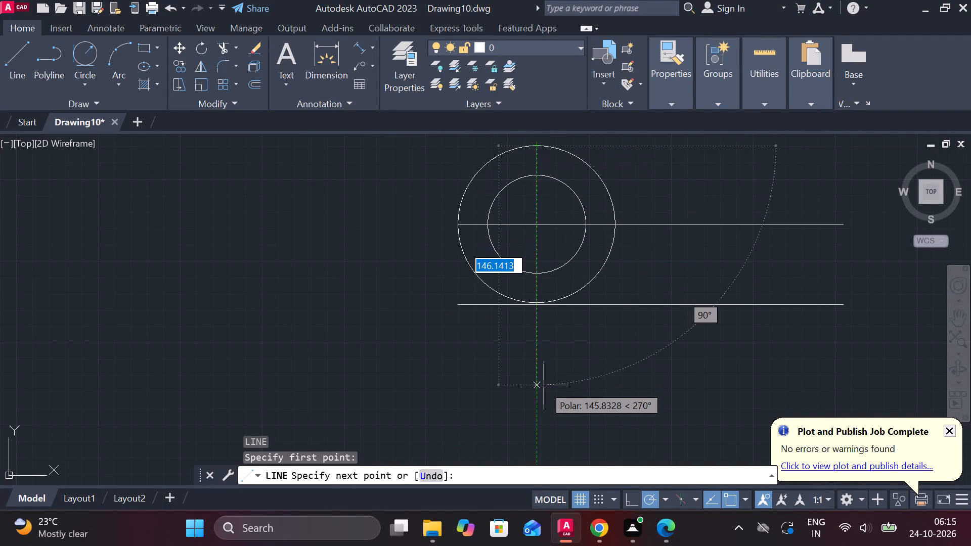
middle_drag(541, 407, 533, 294)
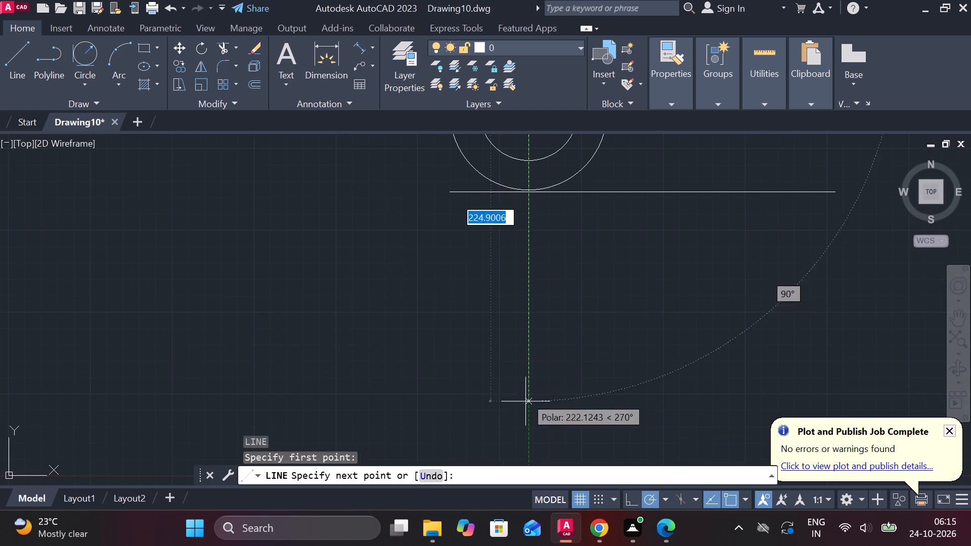
click(525, 430)
key(Escape)
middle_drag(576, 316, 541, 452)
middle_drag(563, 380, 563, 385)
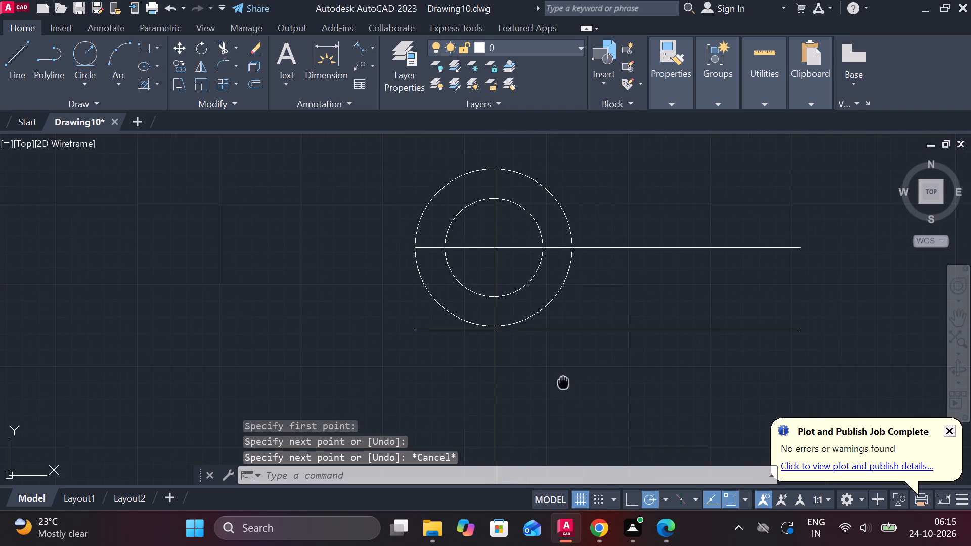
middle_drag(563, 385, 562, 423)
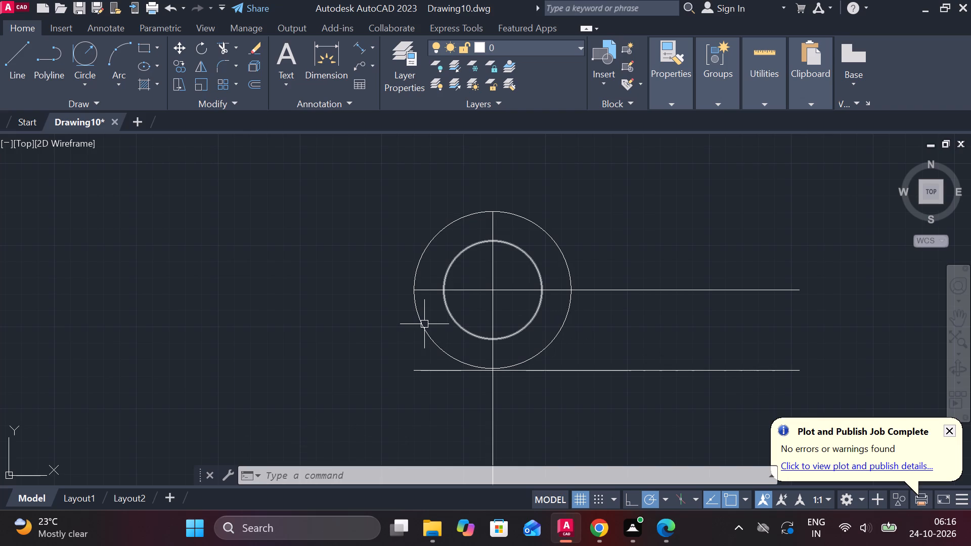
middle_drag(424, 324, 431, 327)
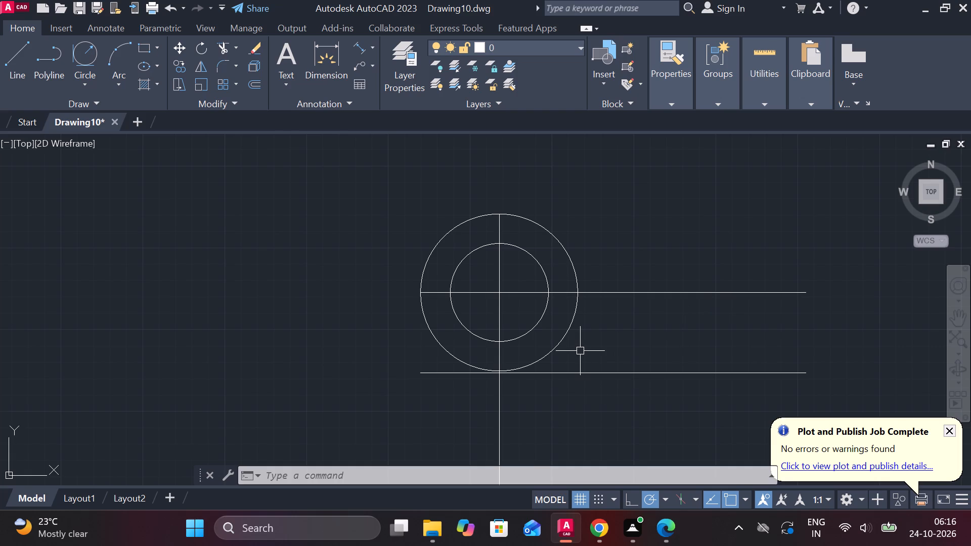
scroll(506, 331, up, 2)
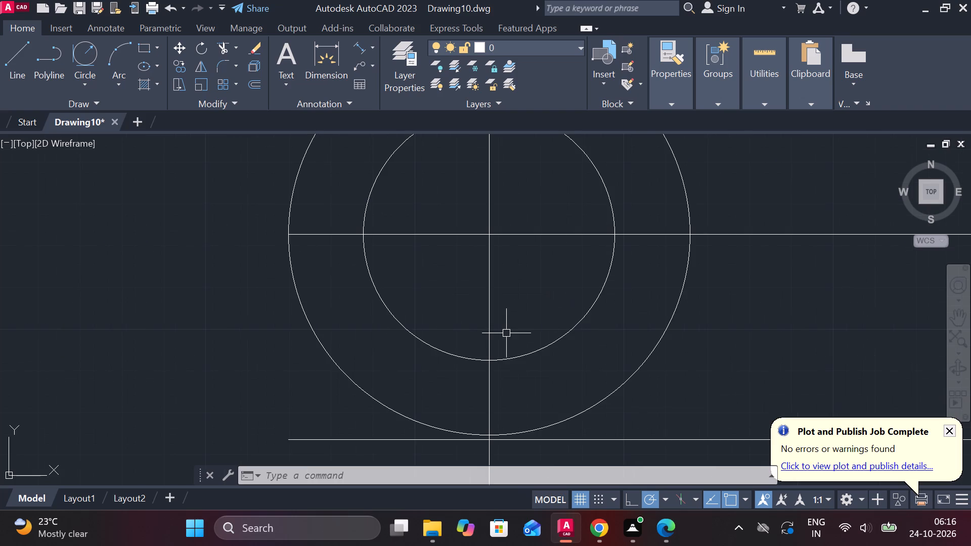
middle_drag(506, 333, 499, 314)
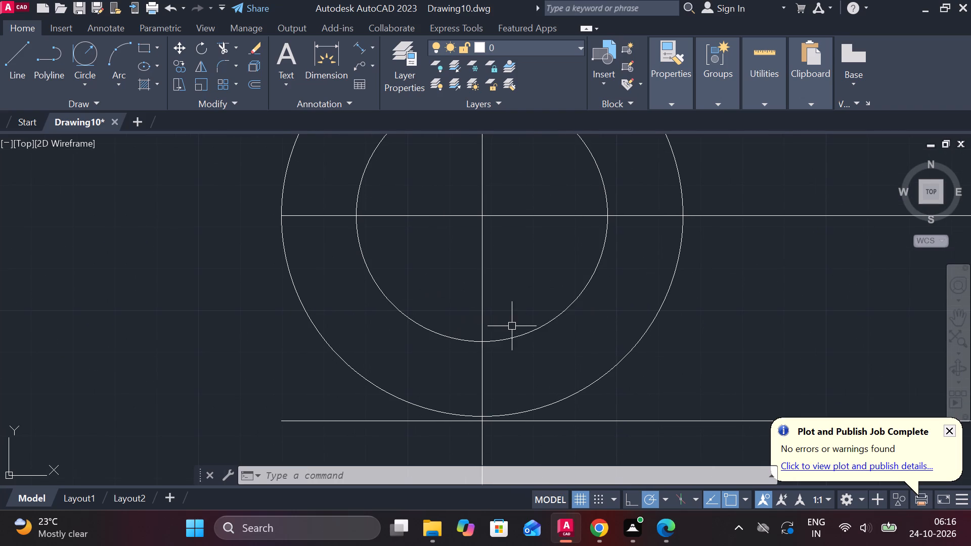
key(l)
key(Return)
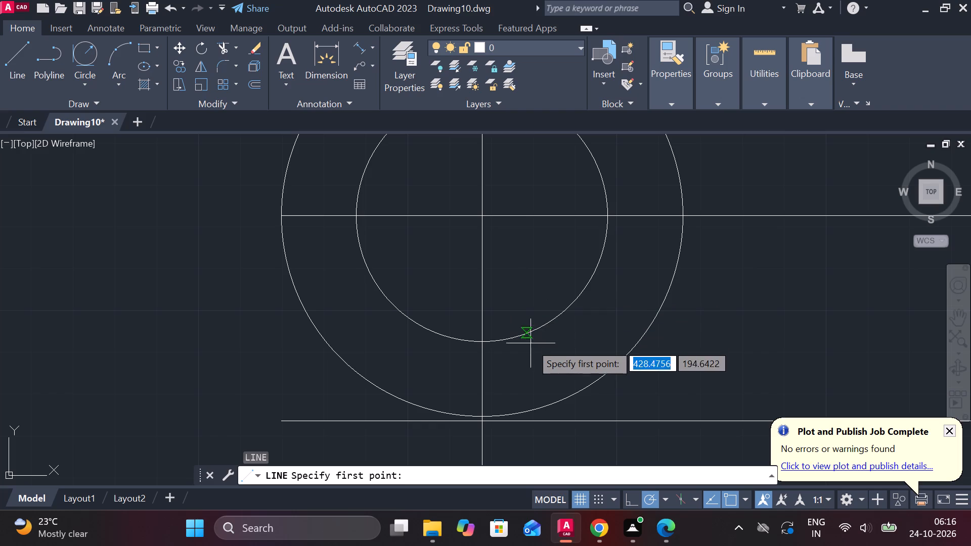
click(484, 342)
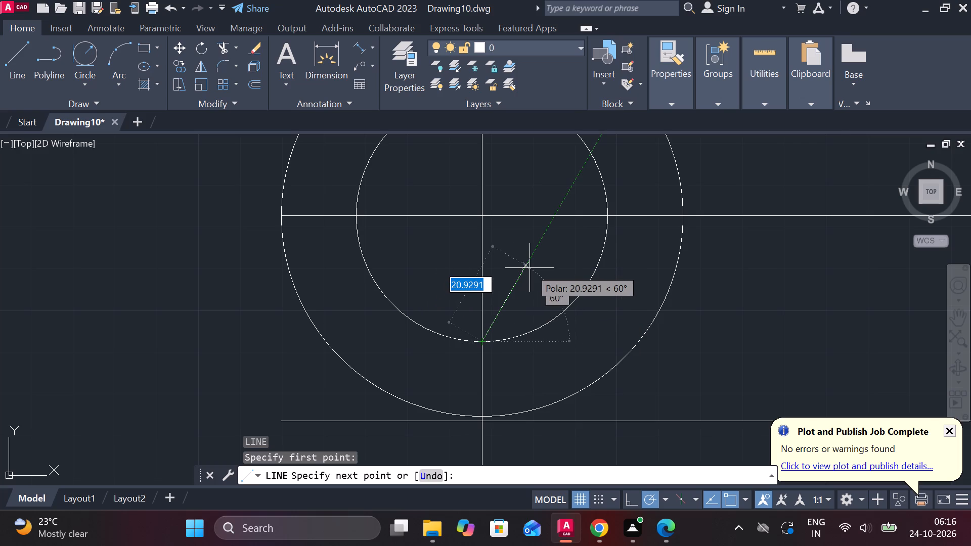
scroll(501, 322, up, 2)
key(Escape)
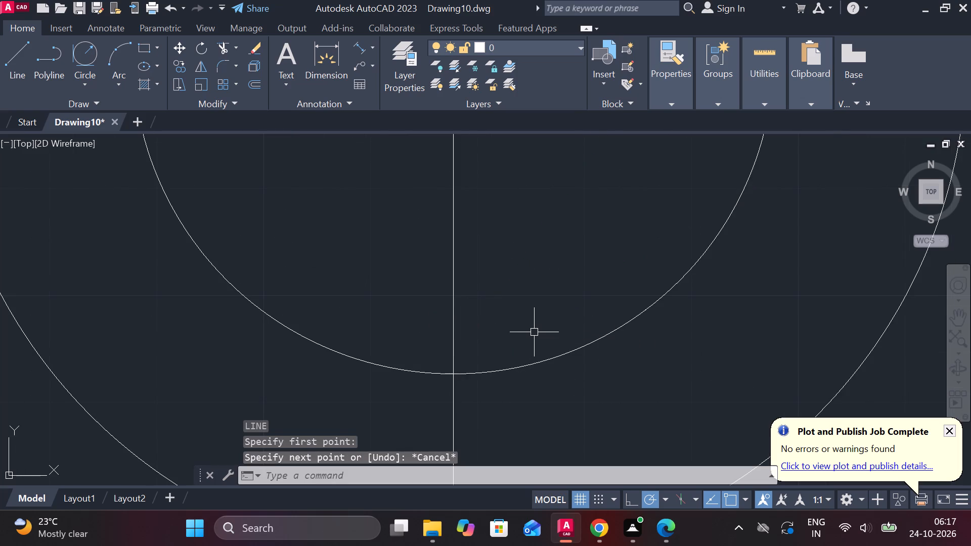
Draw a horizontal line about 28 long leftward from the inner circle's lower right arc, crossing the circle near its bottom.
key(l)
key(Return)
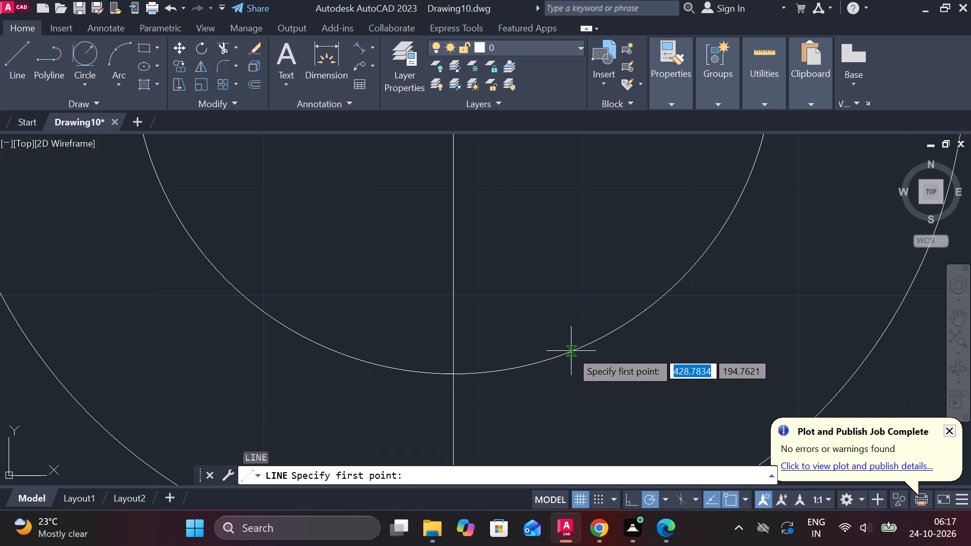
click(571, 351)
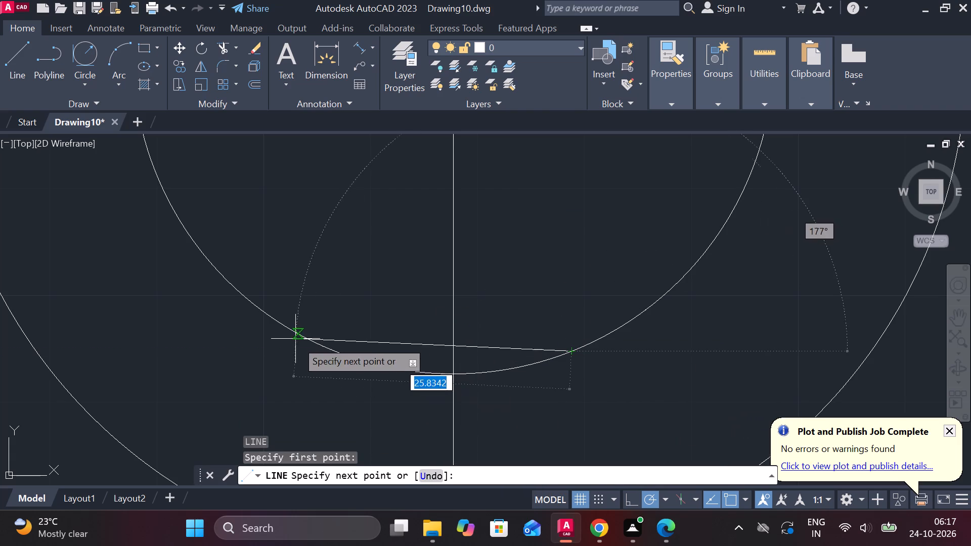
middle_drag(335, 363, 425, 366)
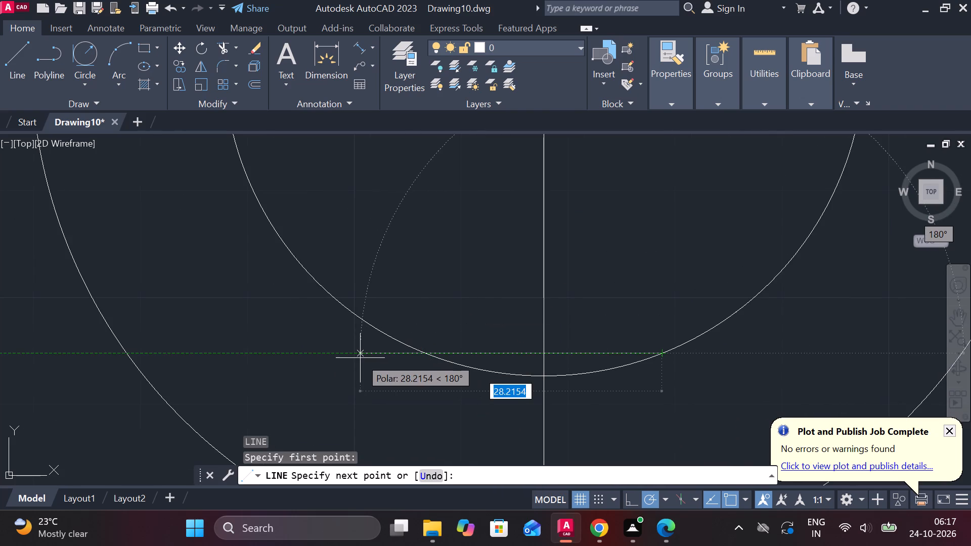
click(360, 358)
key(Escape)
Trim the short horizontal line's left overhang and the inner circle's arc below it, leaving a flat bottom edge.
text(TR)
key(space)
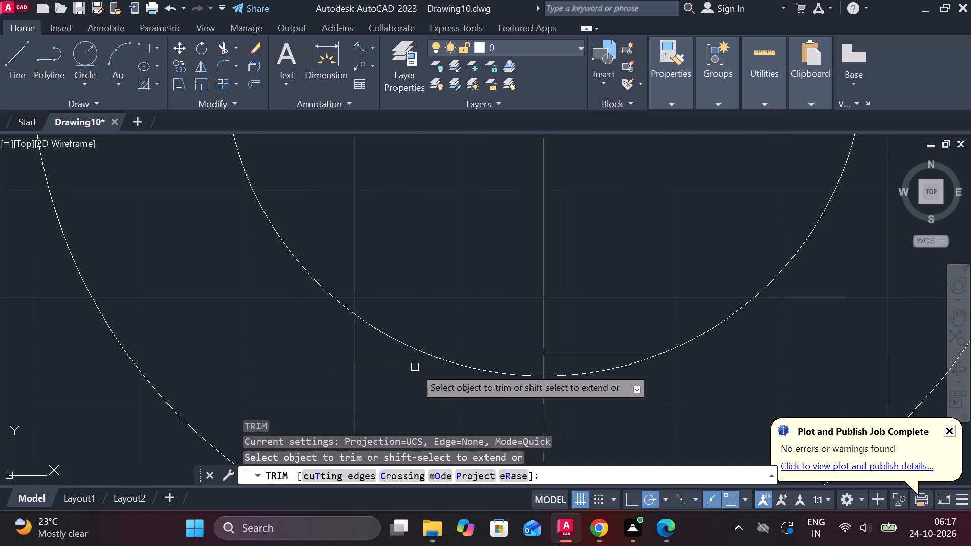
click(389, 353)
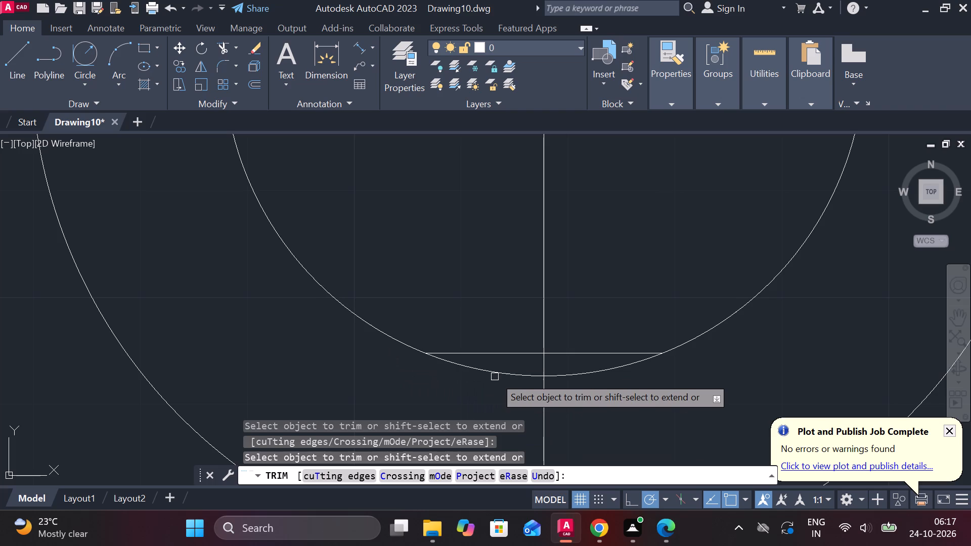
click(495, 377)
click(581, 376)
key(Escape)
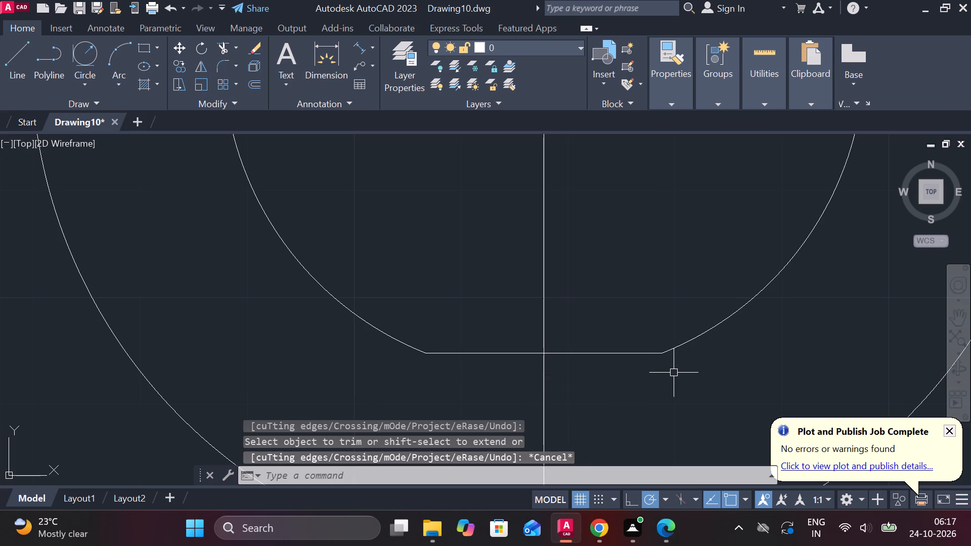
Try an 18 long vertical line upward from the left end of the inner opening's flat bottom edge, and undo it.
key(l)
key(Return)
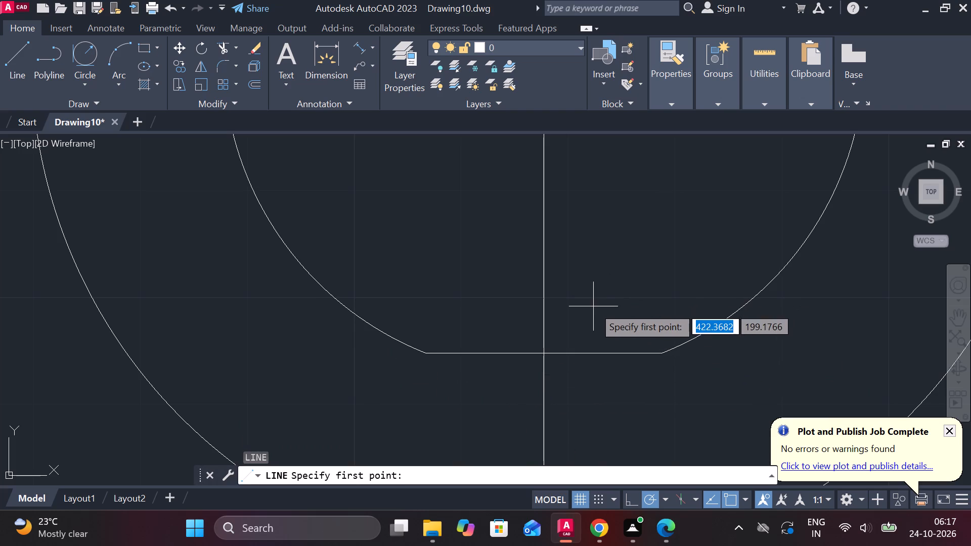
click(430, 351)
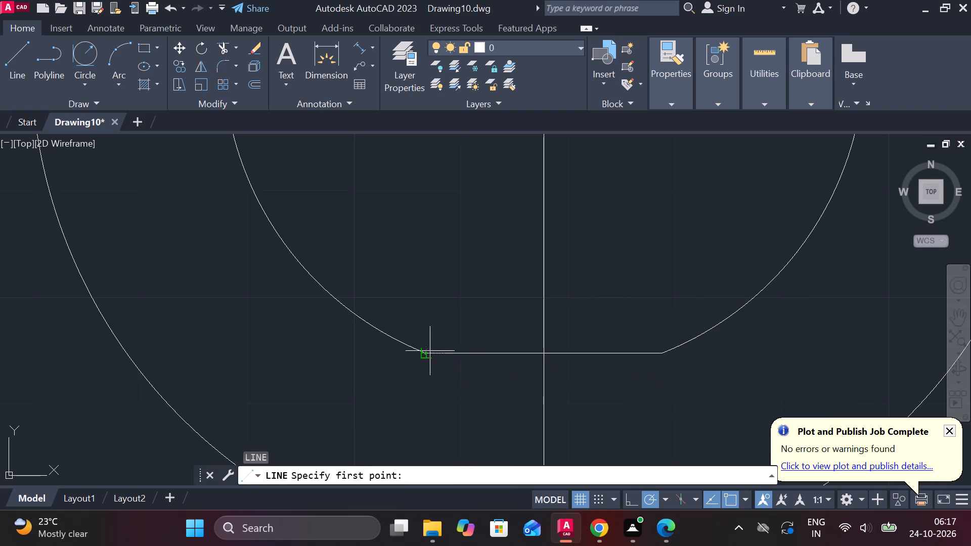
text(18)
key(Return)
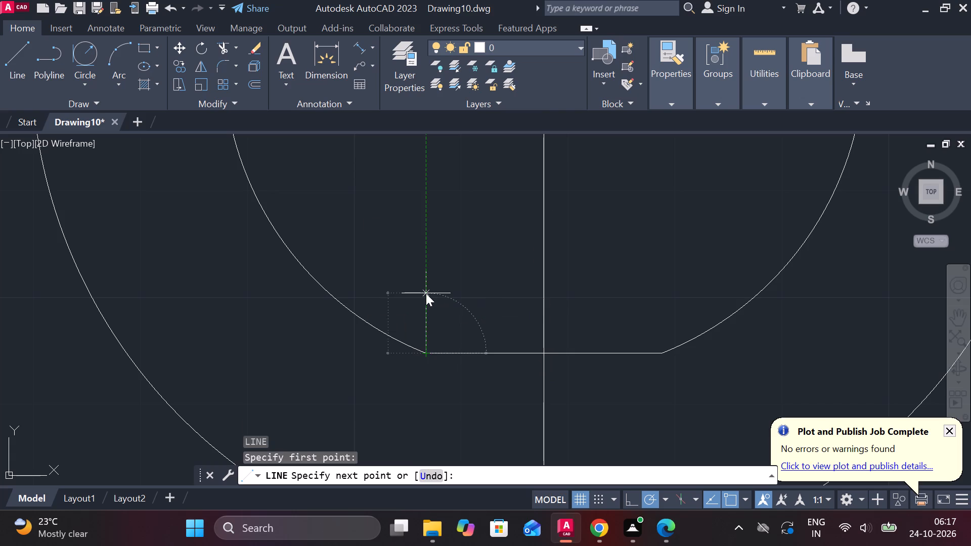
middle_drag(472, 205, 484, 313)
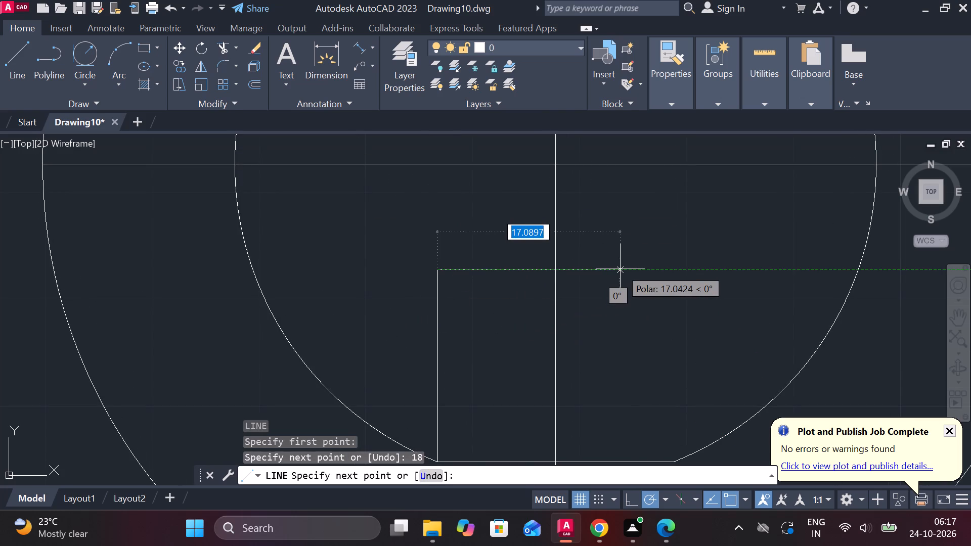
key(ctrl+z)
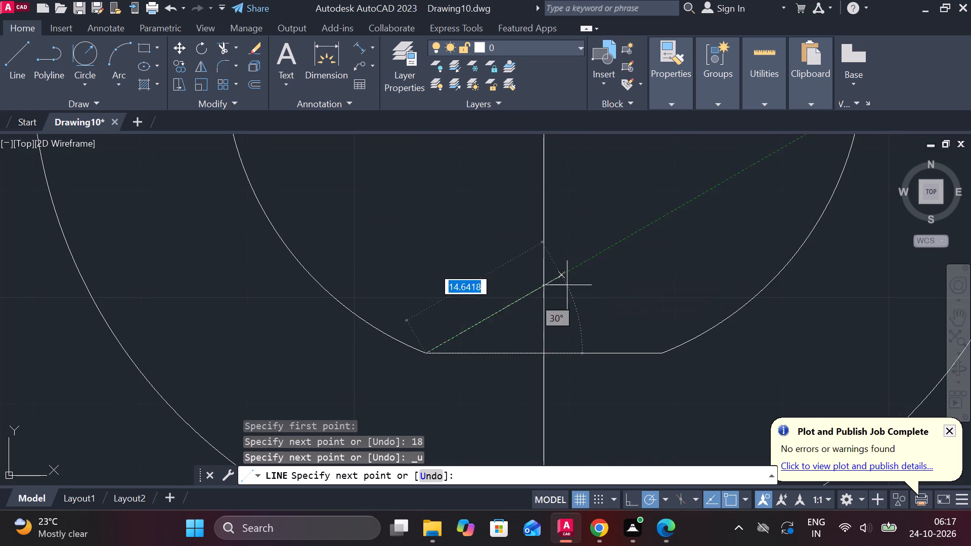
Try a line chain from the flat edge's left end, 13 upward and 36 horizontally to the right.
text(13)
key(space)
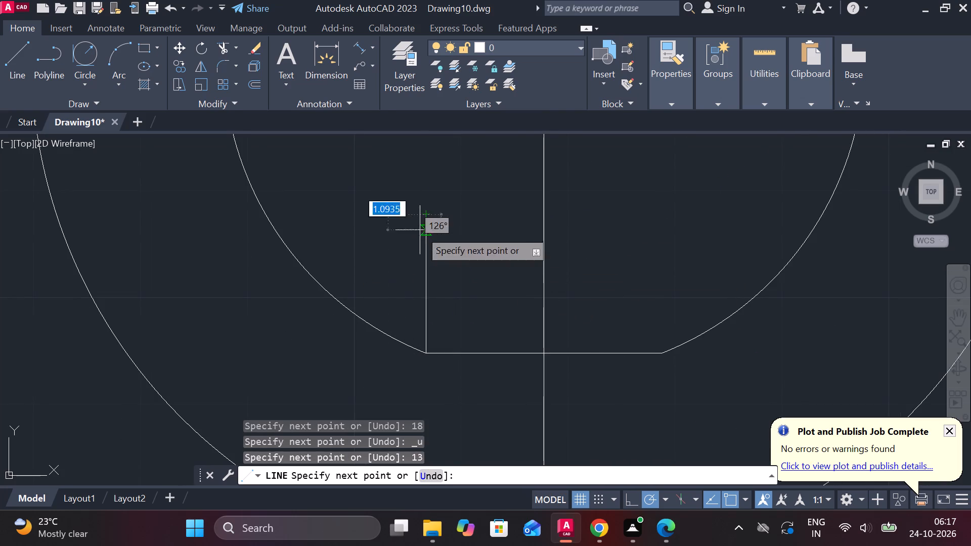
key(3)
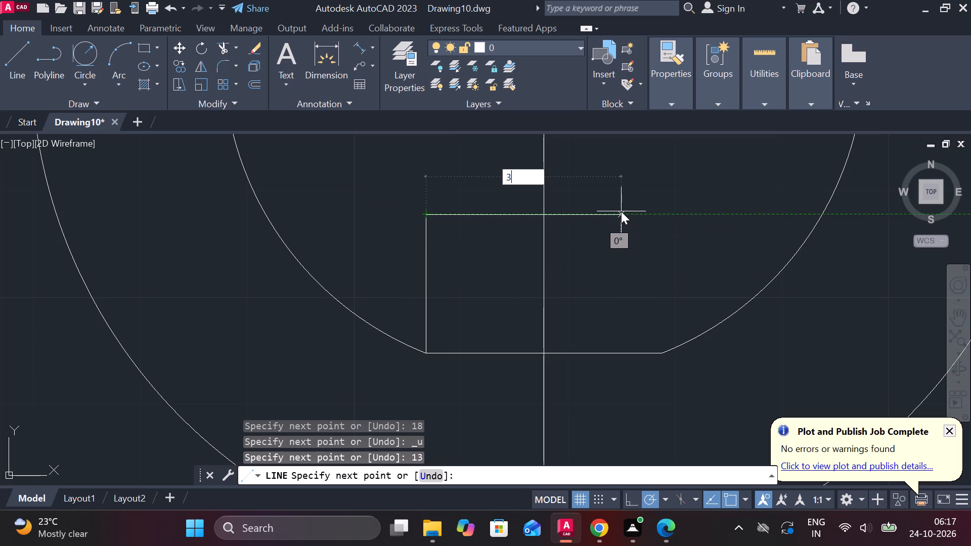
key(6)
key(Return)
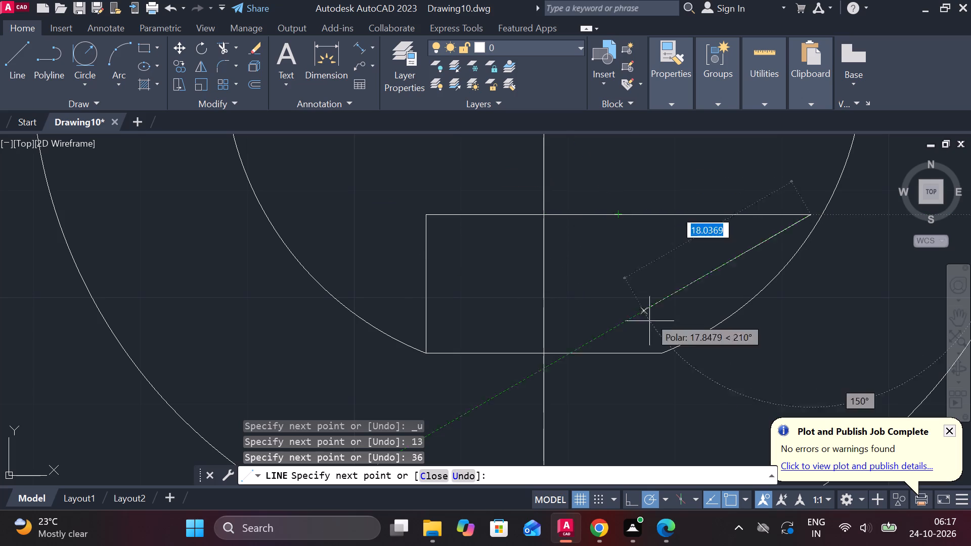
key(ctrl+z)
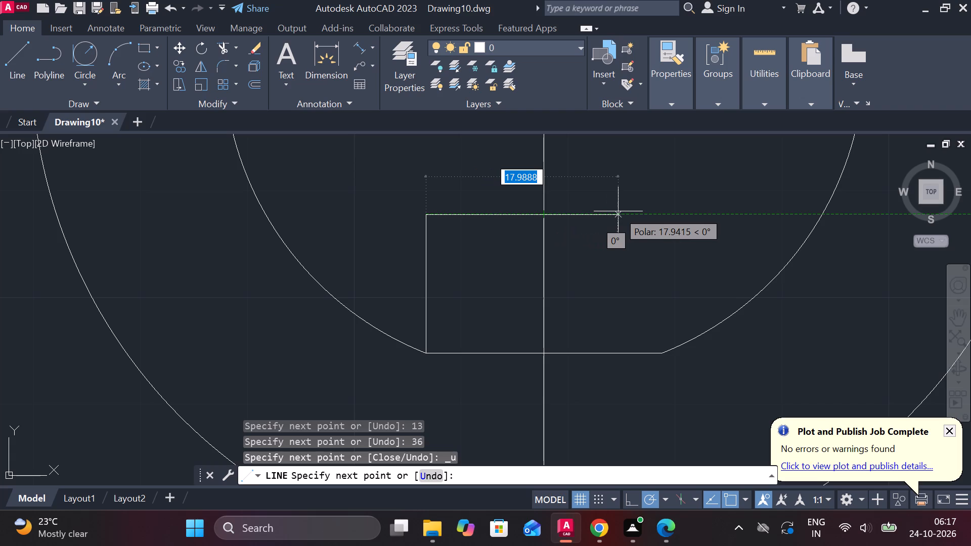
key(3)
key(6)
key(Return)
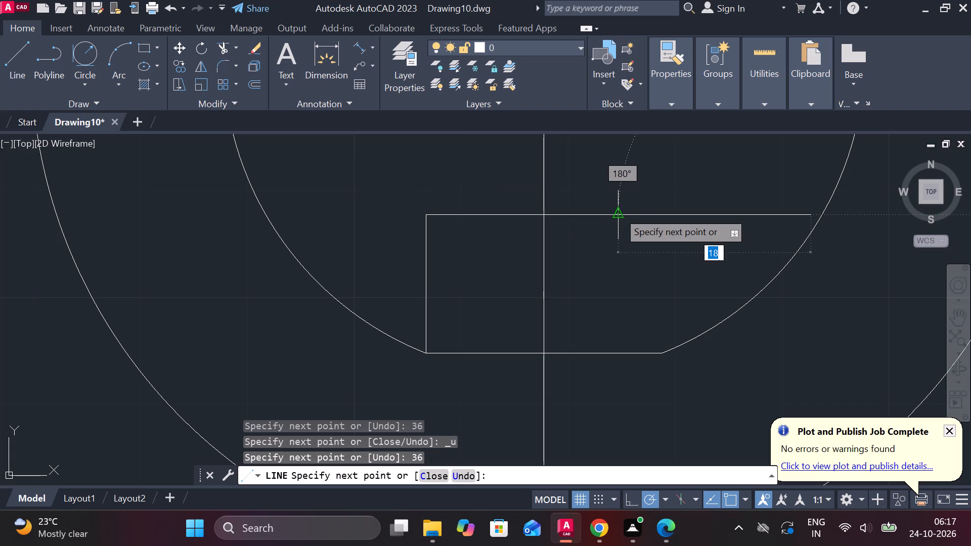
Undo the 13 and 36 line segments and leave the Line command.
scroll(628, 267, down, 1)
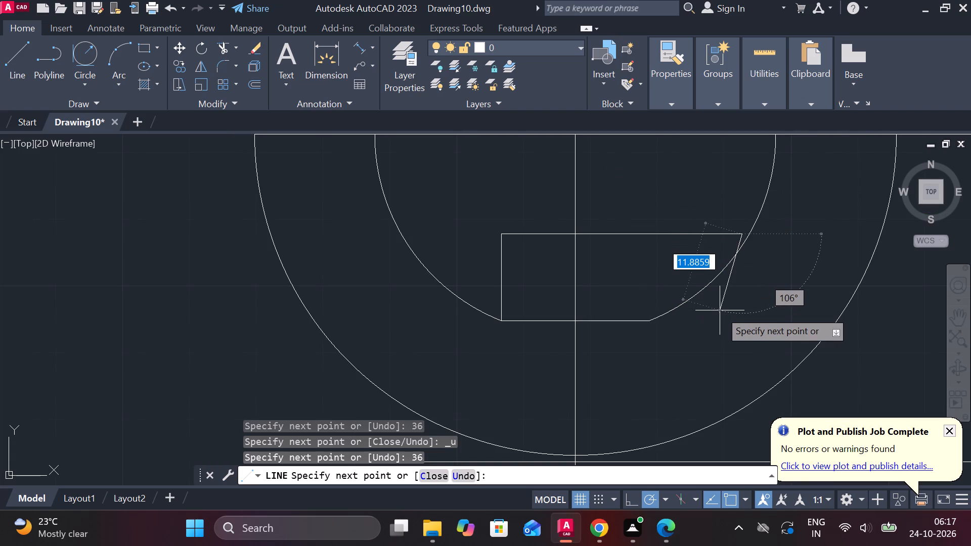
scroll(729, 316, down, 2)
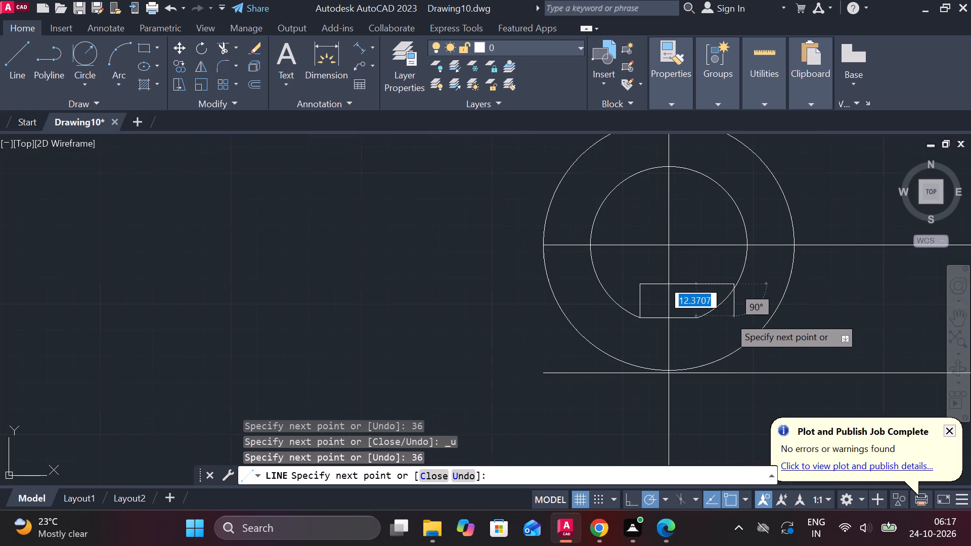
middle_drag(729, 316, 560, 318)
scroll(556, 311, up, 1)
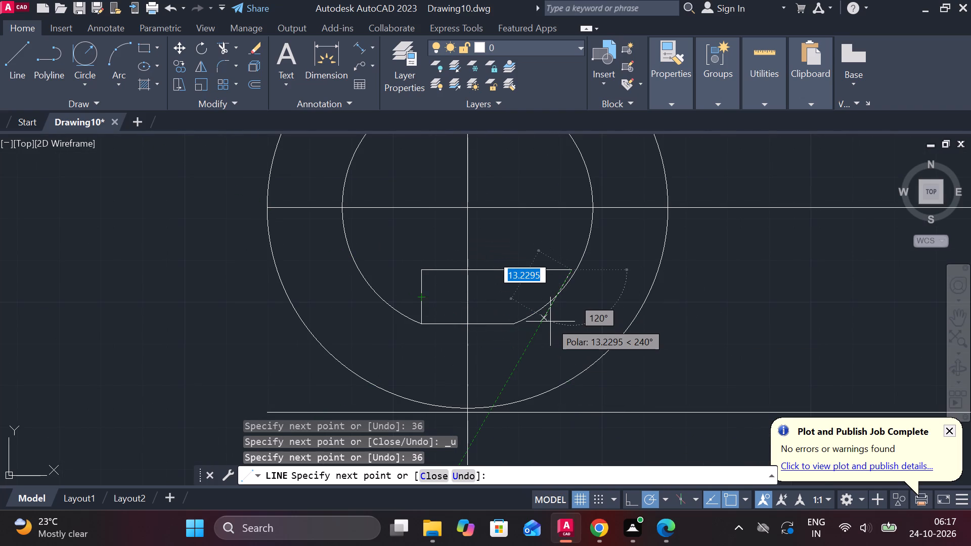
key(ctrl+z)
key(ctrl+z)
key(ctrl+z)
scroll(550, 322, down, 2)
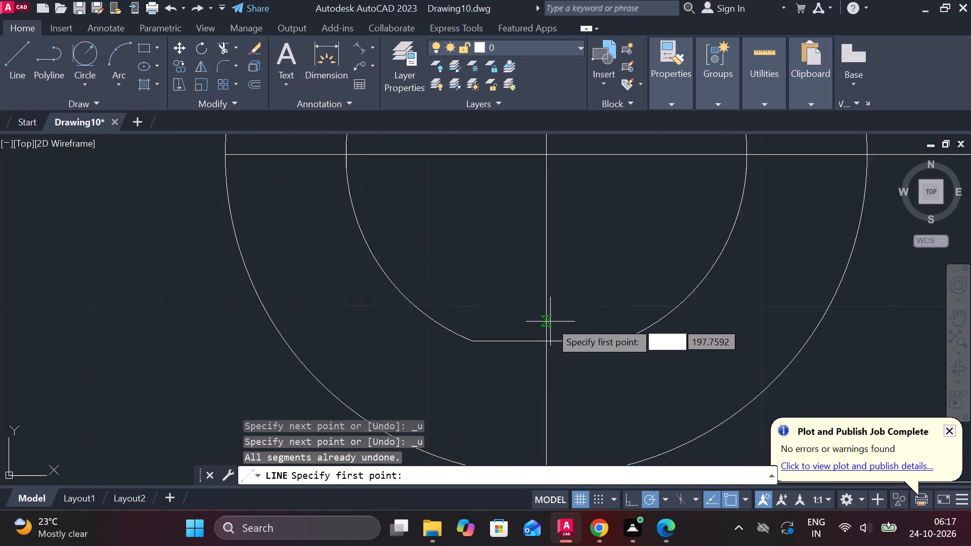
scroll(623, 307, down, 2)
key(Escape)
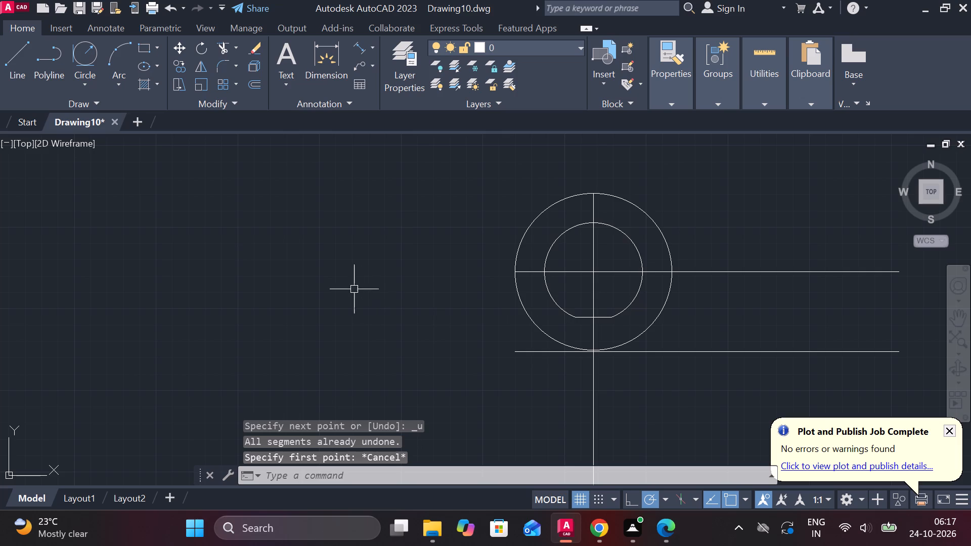
Draw a closed rectangle 36 wide and 13 high from lines in the empty area left of the circles.
middle_drag(388, 299, 481, 298)
key(l)
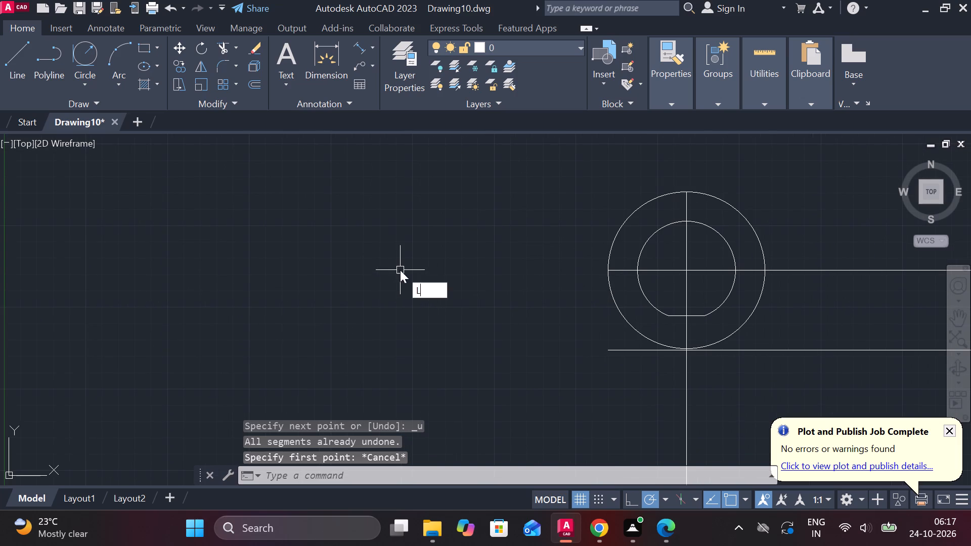
key(Return)
click(364, 238)
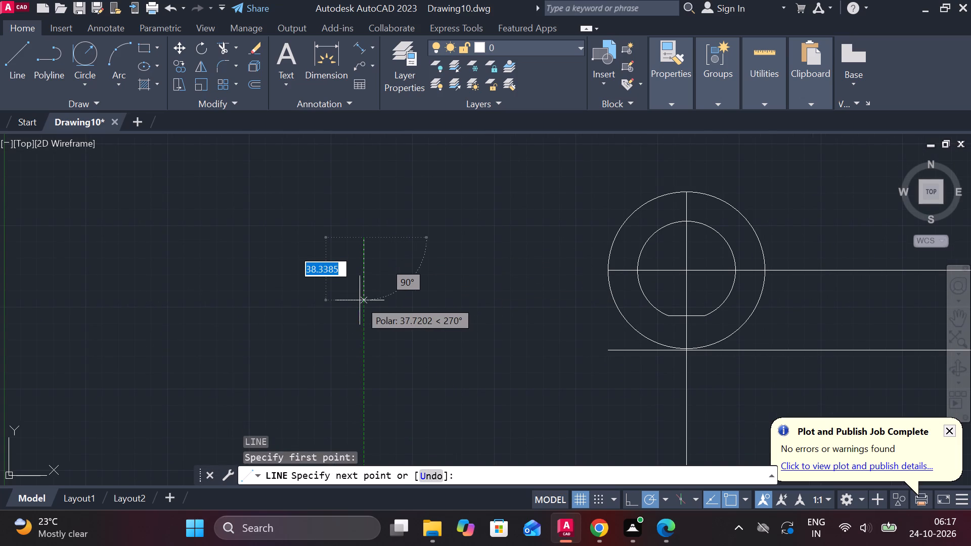
text(13)
key(space)
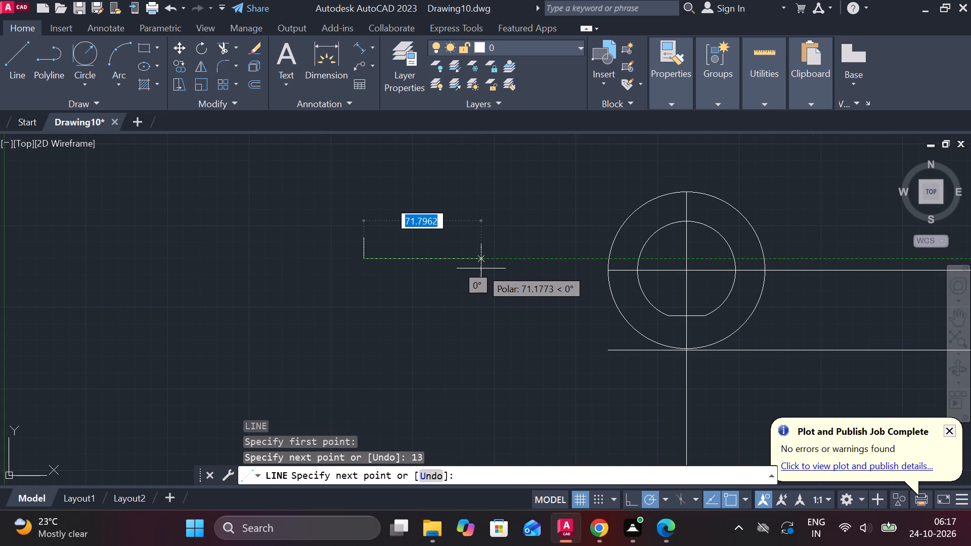
key(3)
key(6)
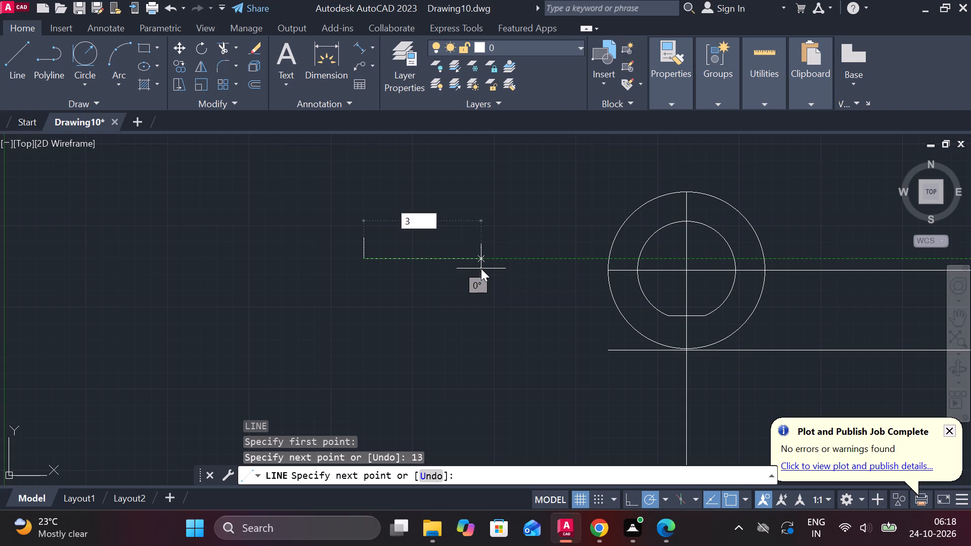
key(Return)
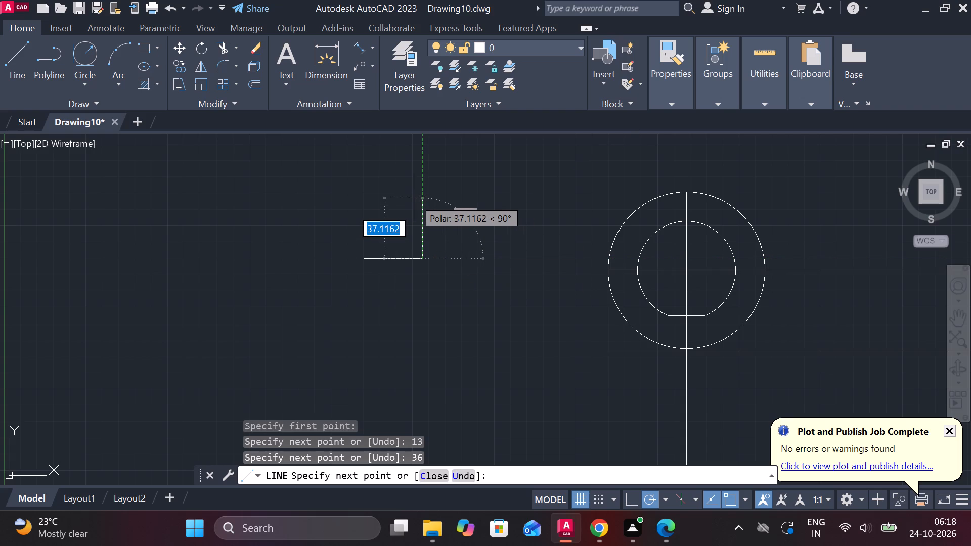
text(13)
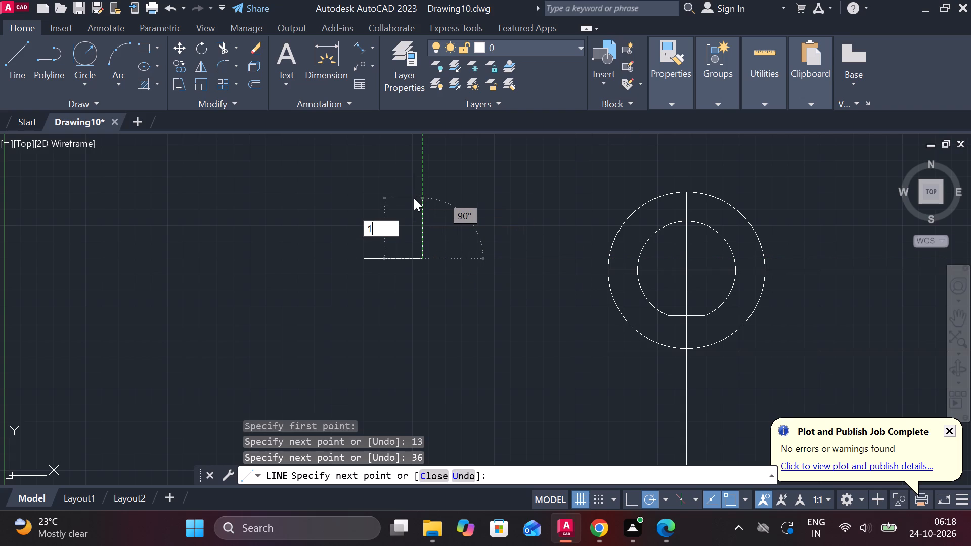
key(Return)
scroll(338, 231, up, 2)
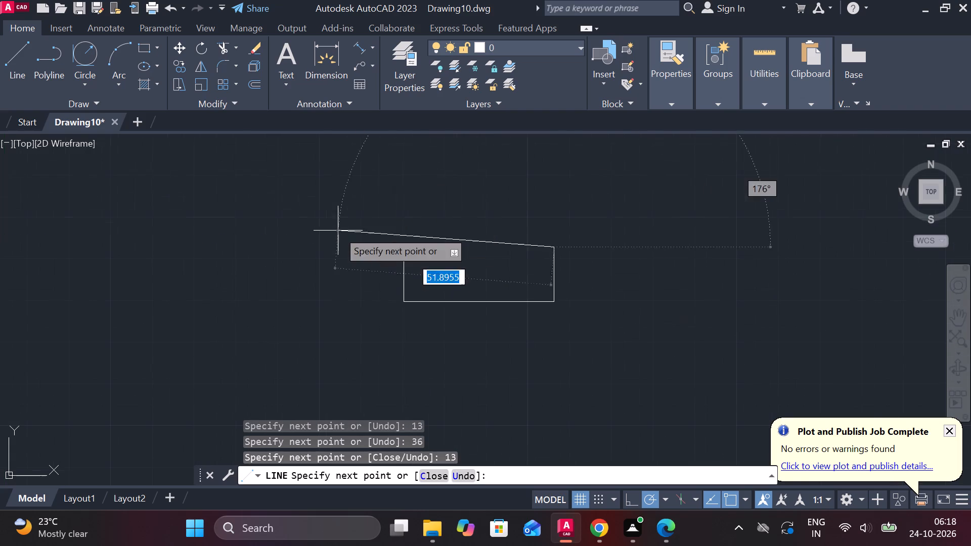
click(406, 251)
key(Escape)
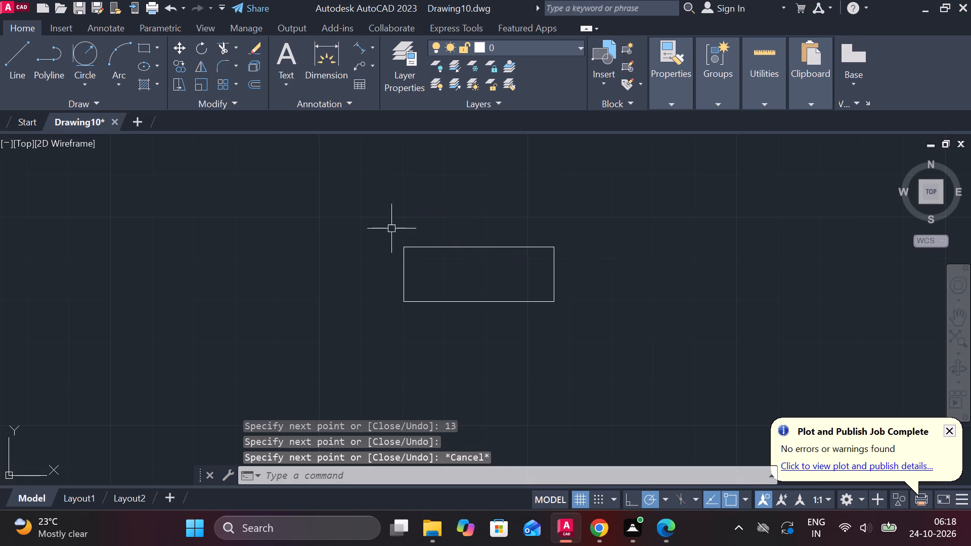
Move the 36 by 13 rectangle by its bottom edge's midpoint onto the vertical centre line at the inner opening's flat bottom edge.
click(352, 216)
click(680, 355)
key(comma)
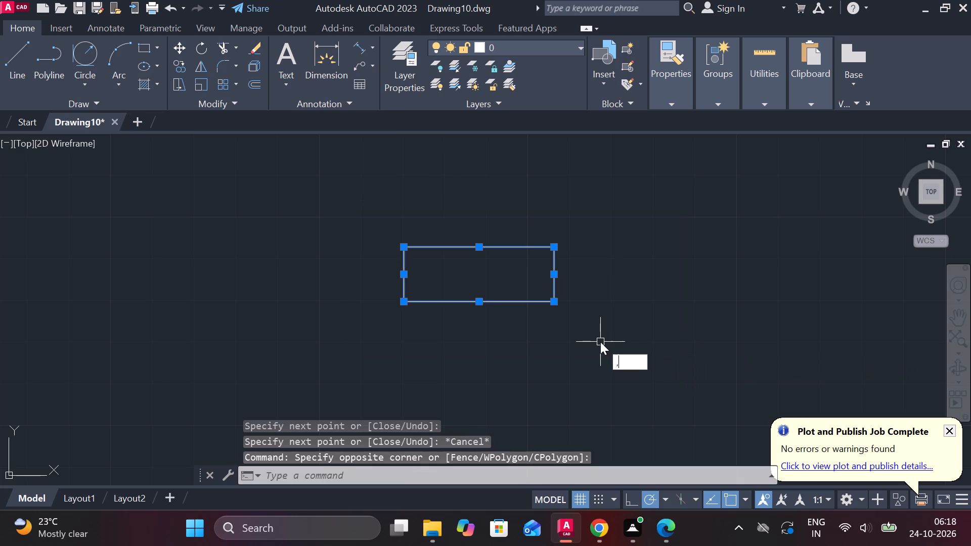
key(BackSpace)
key(m)
key(Return)
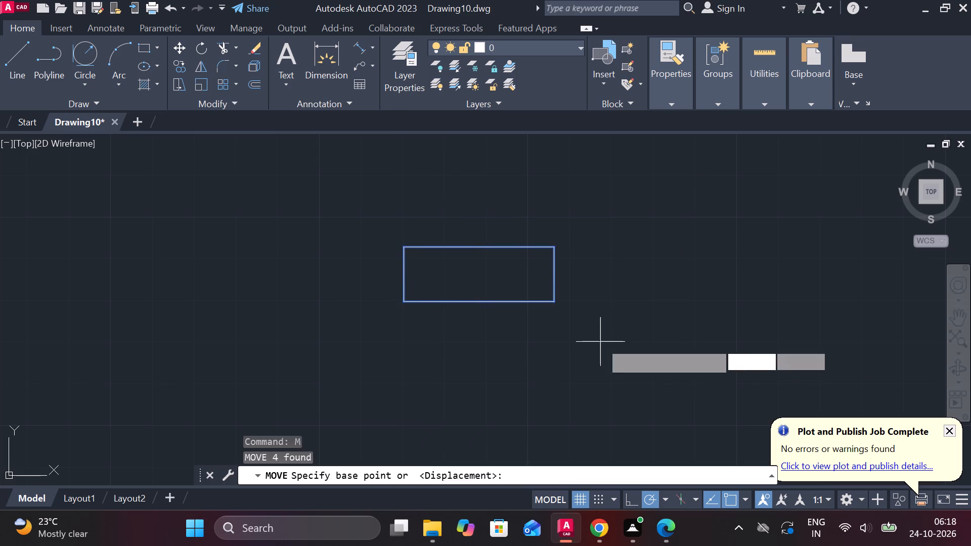
click(482, 303)
scroll(706, 336, down, 2)
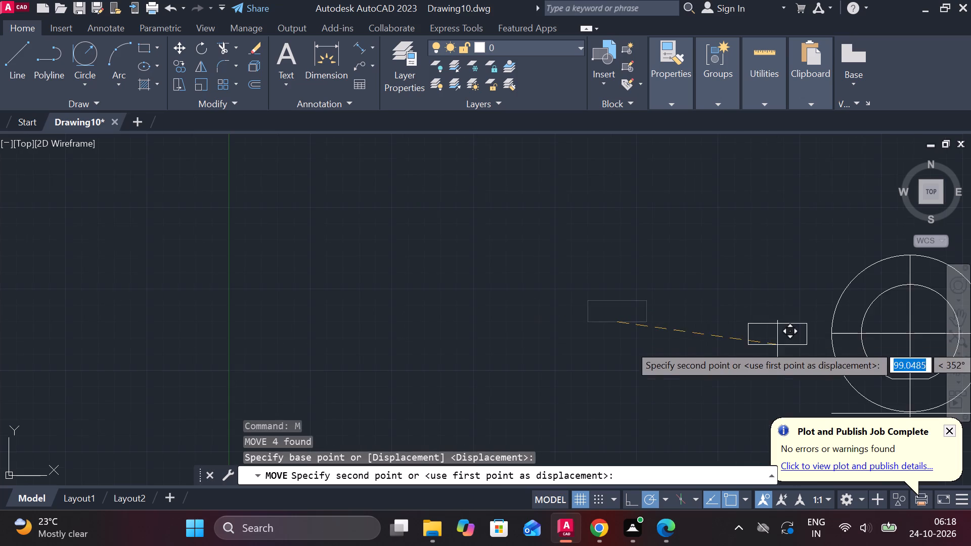
middle_drag(777, 345, 540, 363)
scroll(653, 364, up, 2)
middle_drag(706, 398, 661, 274)
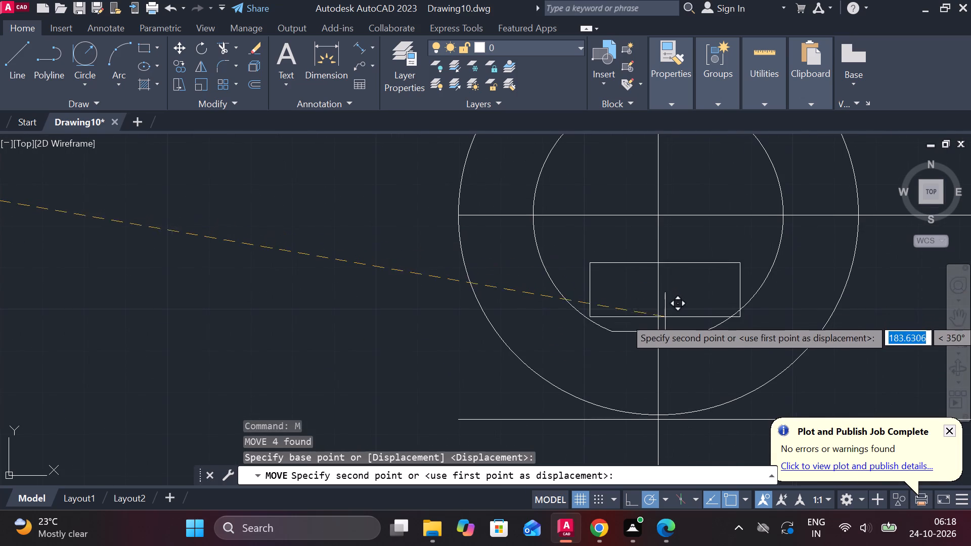
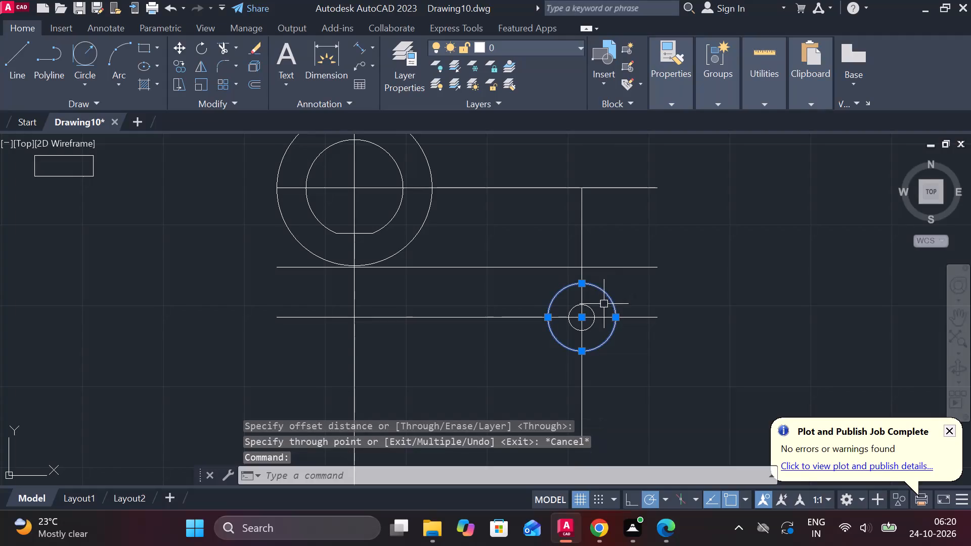
Erase the two small concentric circles at the right vertical line's crossing with the line below the large circles.
click(597, 309)
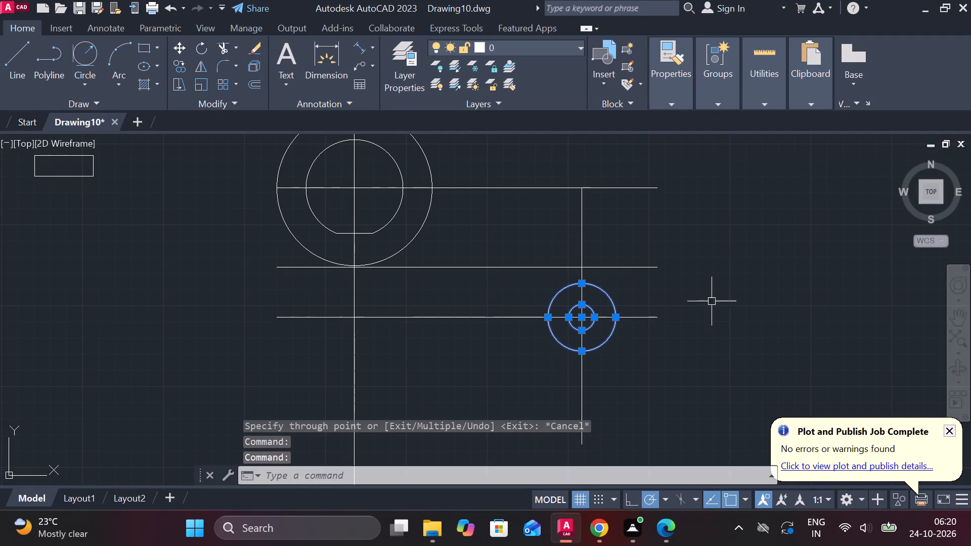
text(E)
key(space)
Draw a circle of diameter 42 centred on the line intersection where the erased circles were.
text(C)
key(space)
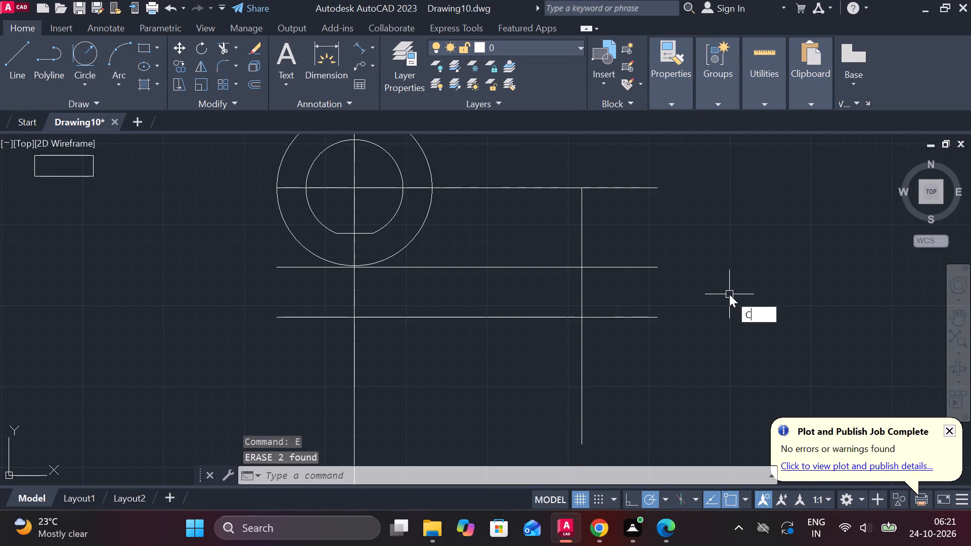
click(580, 320)
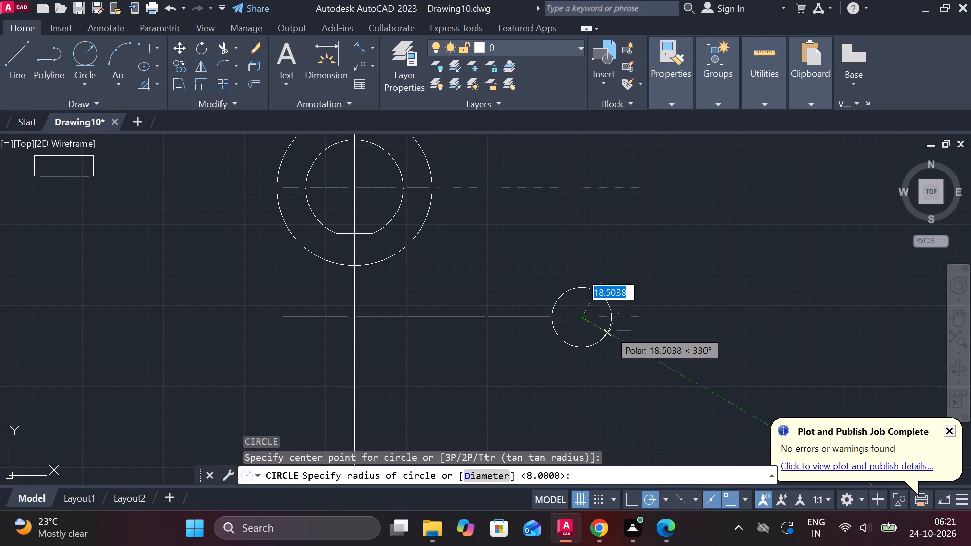
text(D)
key(space)
text(40)
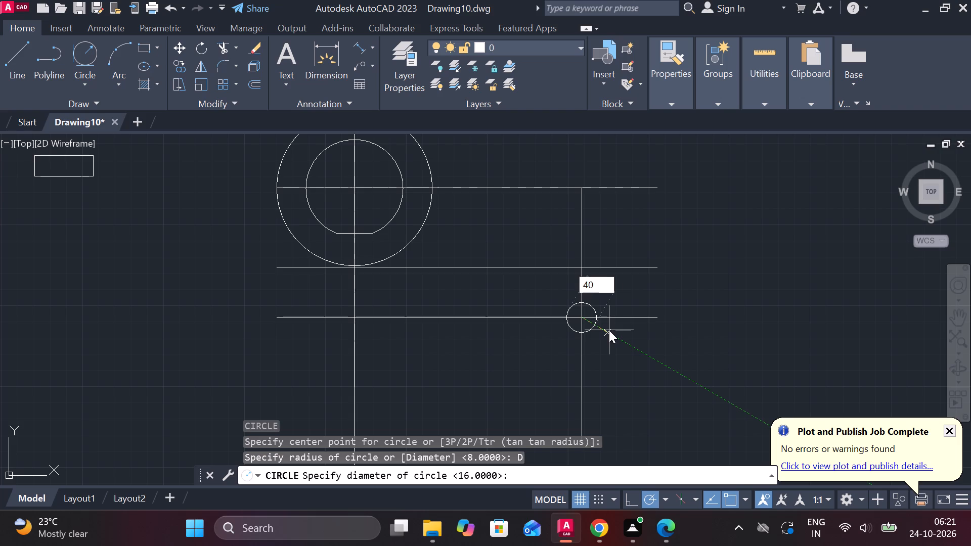
key(BackSpace)
text(2)
key(space)
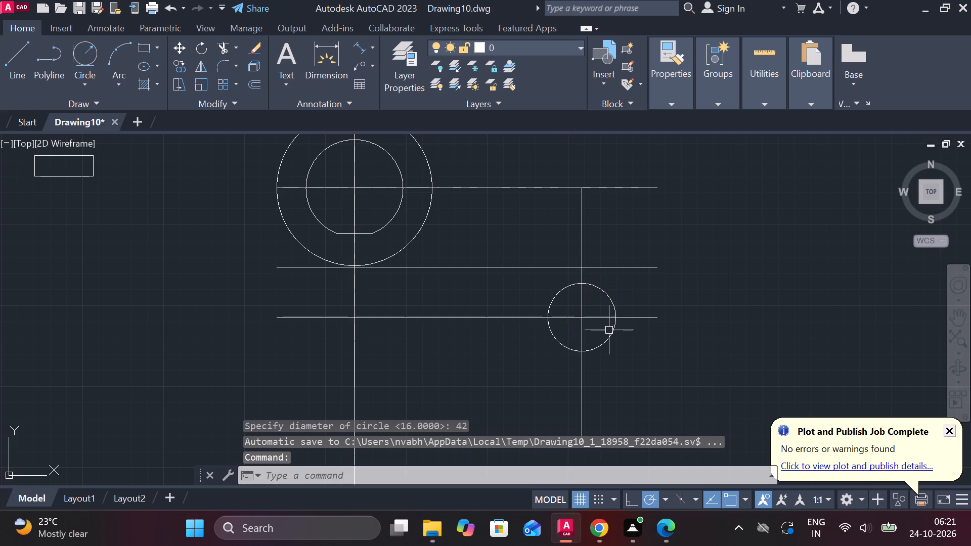
Draw a circle of diameter 16 concentric with the diameter 42 circle.
text(C)
key(space)
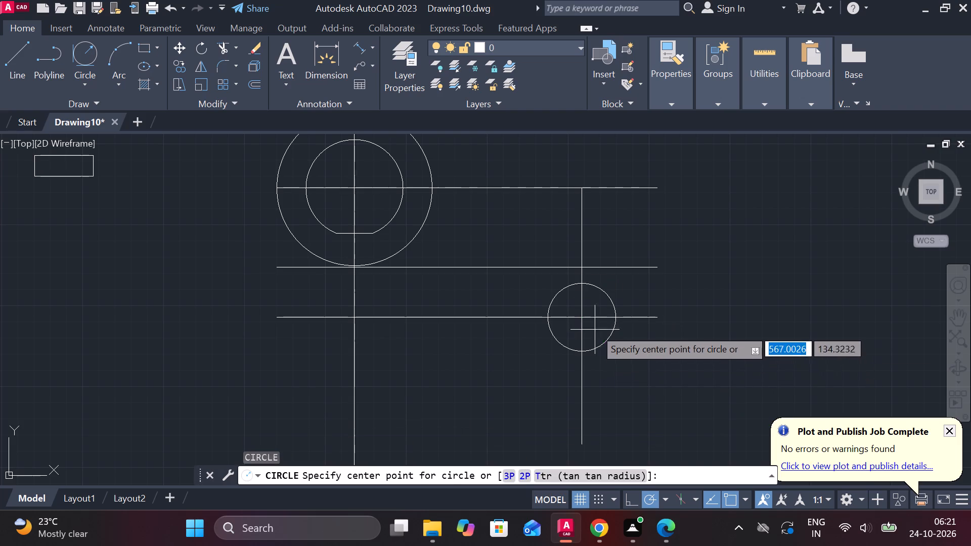
click(584, 311)
text(D 16)
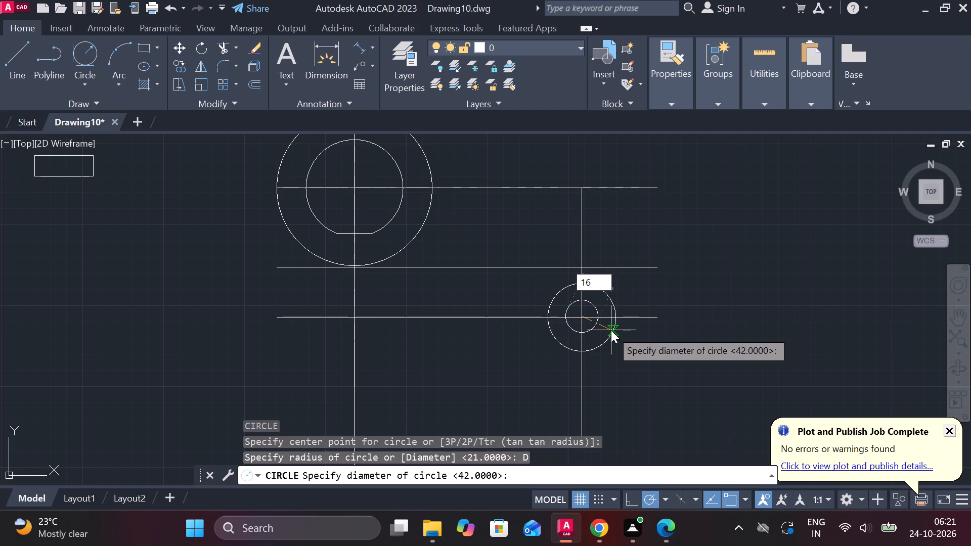
key(Return)
Check the diameter of the outer circle on the right vertical line with the Diameter dimension, without placing it.
scroll(616, 331, up, 1)
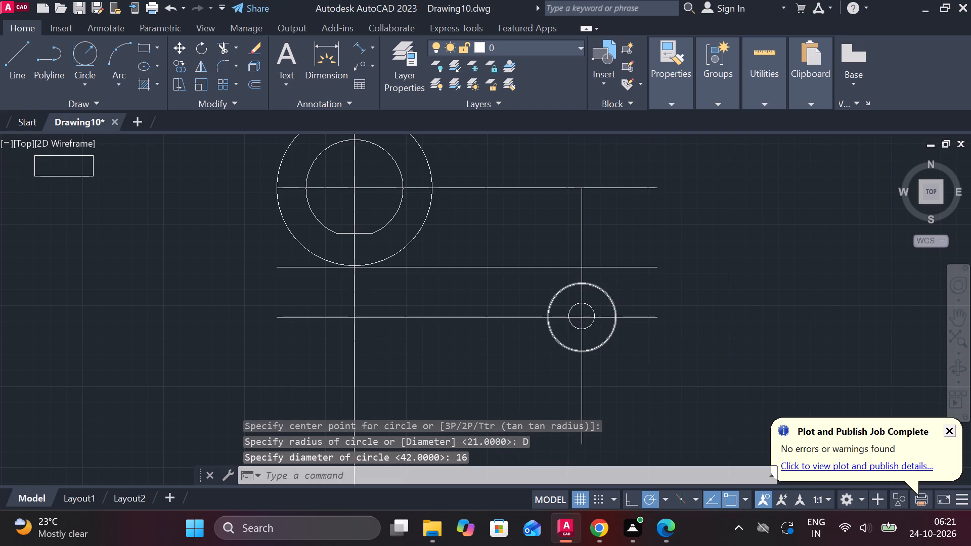
click(370, 51)
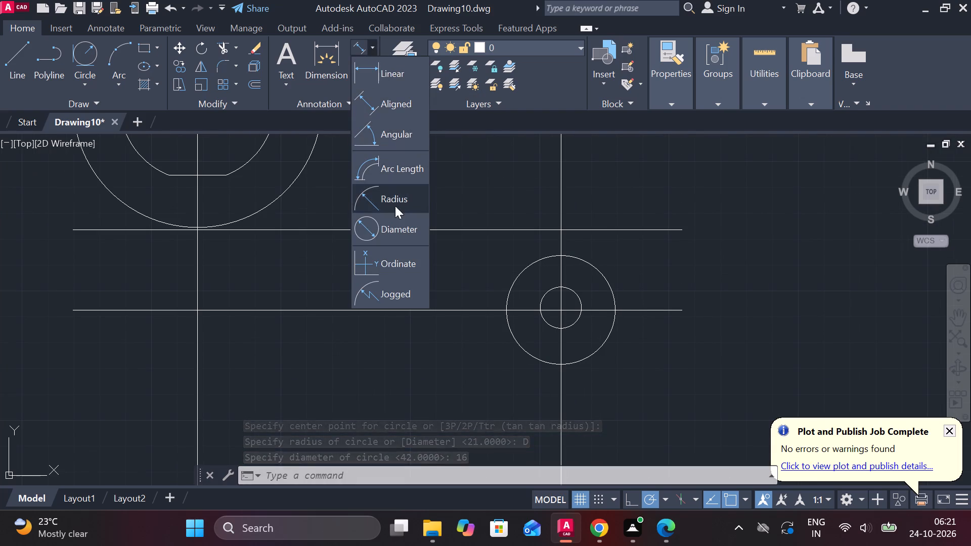
click(397, 224)
click(598, 266)
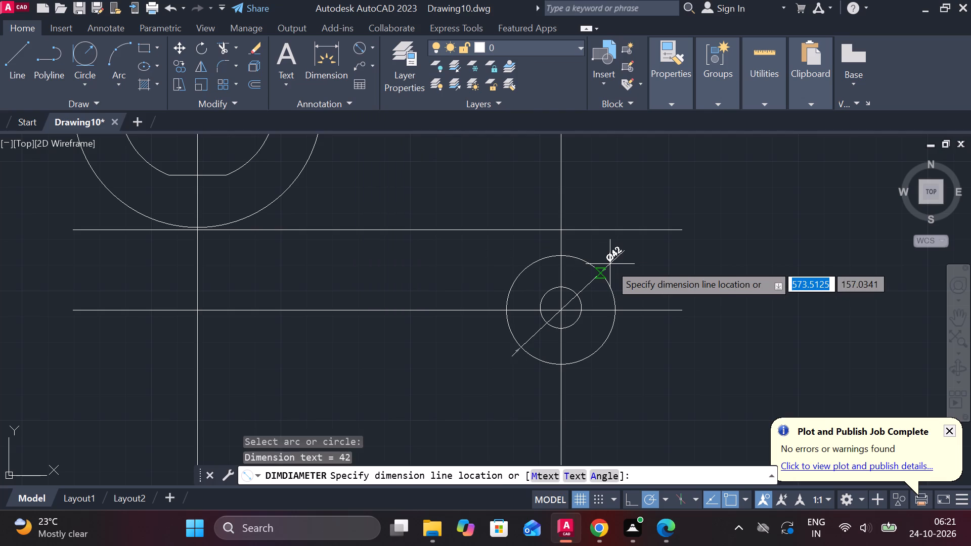
key(Escape)
Offset the horizontal centre line through the two small concentric circles 64 downward.
scroll(585, 315, up, 1)
scroll(587, 313, down, 2)
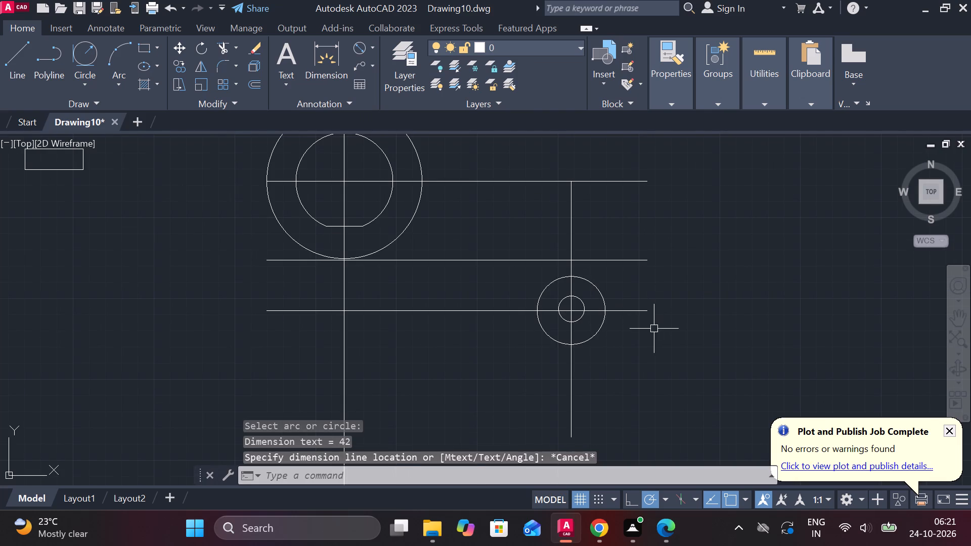
click(644, 310)
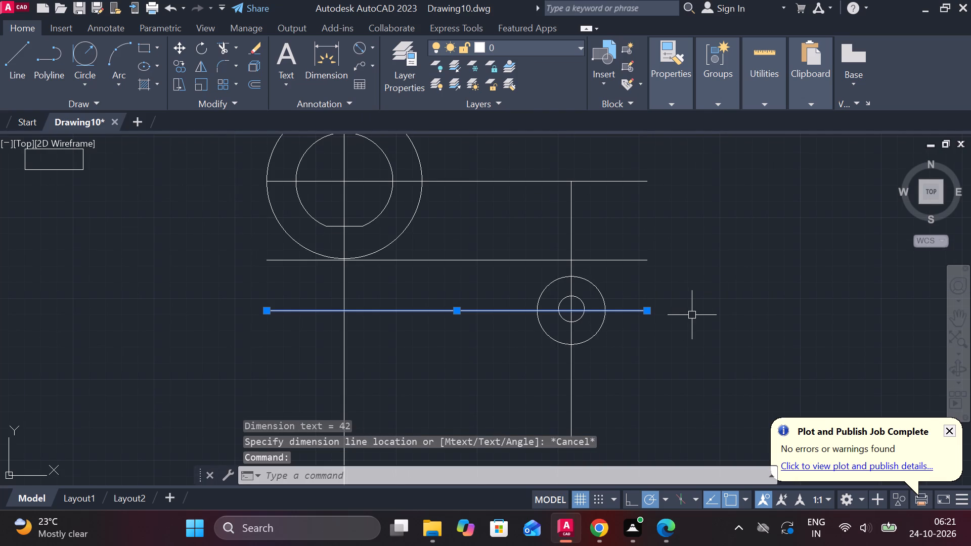
key(o)
key(Return)
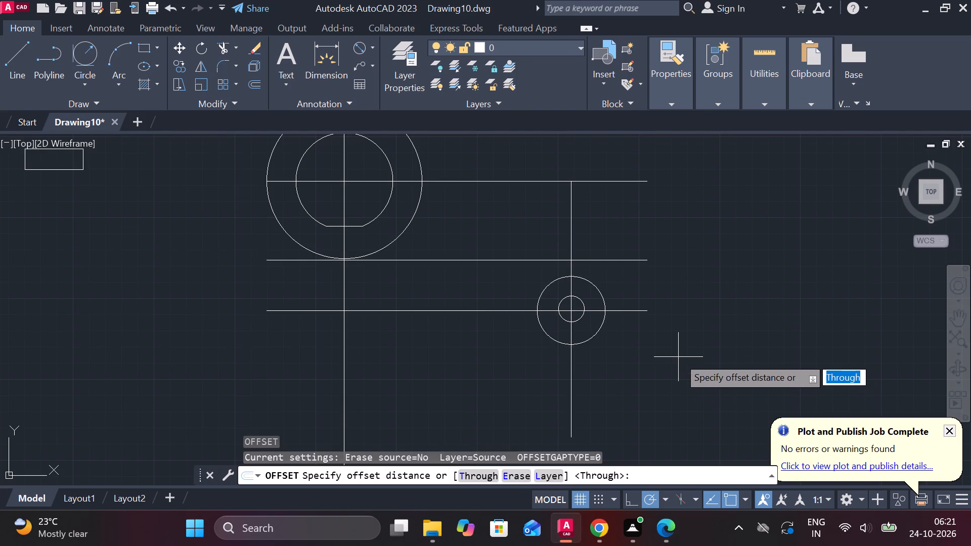
key(Return)
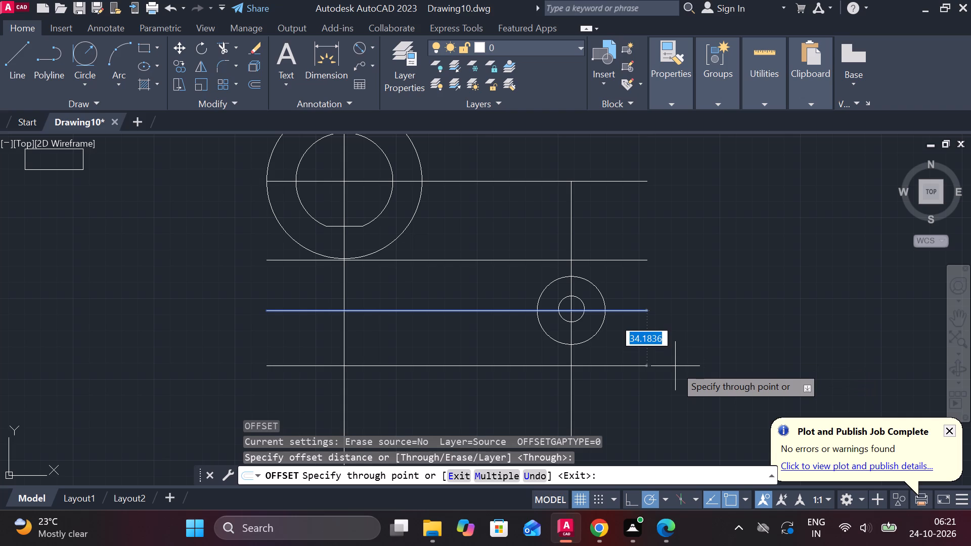
text(64)
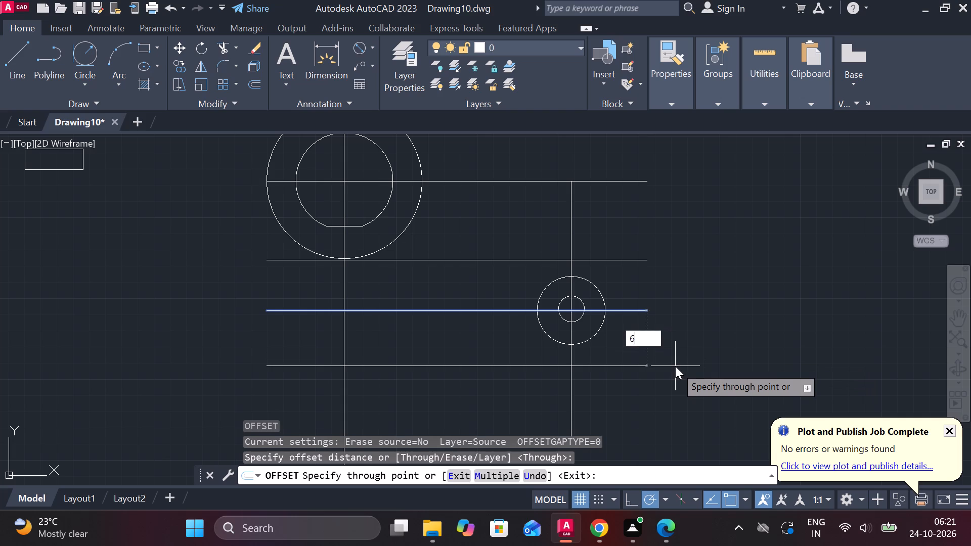
key(Return)
middle_drag(663, 366, 646, 316)
scroll(632, 315, up, 1)
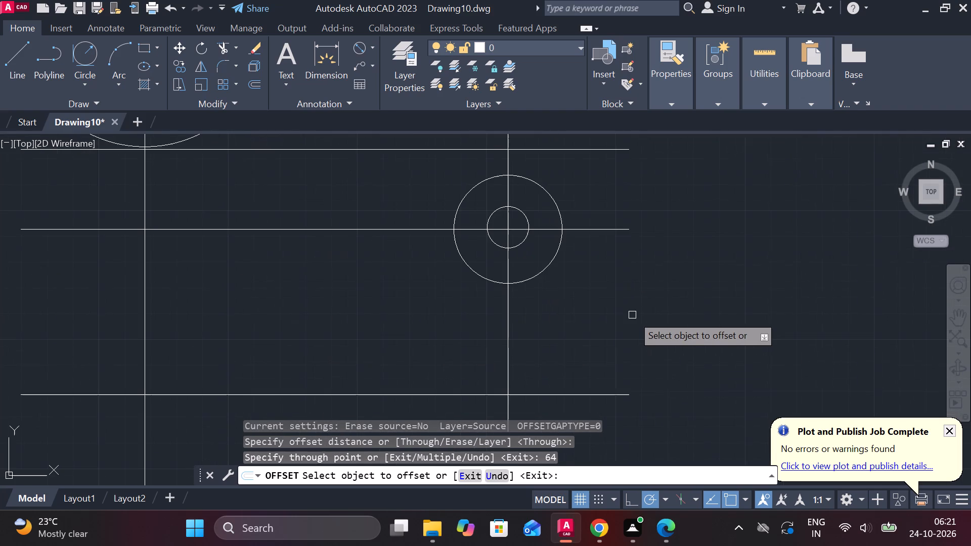
middle_drag(629, 331, 615, 274)
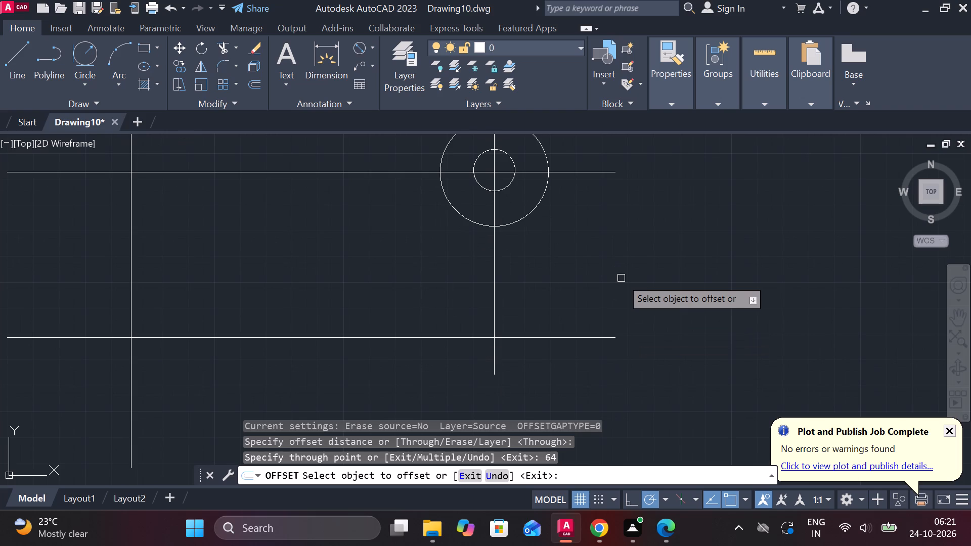
scroll(621, 278, down, 2)
key(Escape)
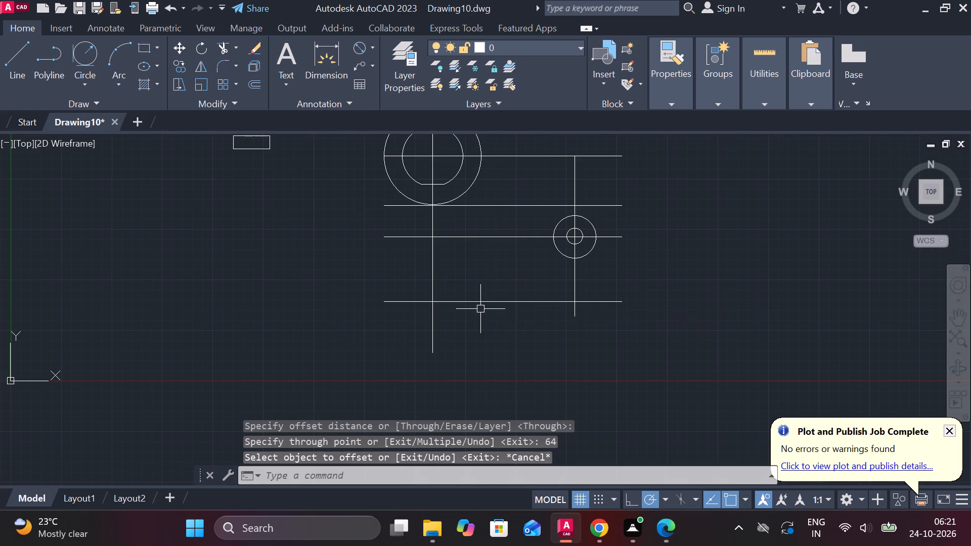
Draw a circle of diameter 58 centred where the new lower horizontal line crosses the main vertical centre line.
text(C)
key(space)
click(435, 304)
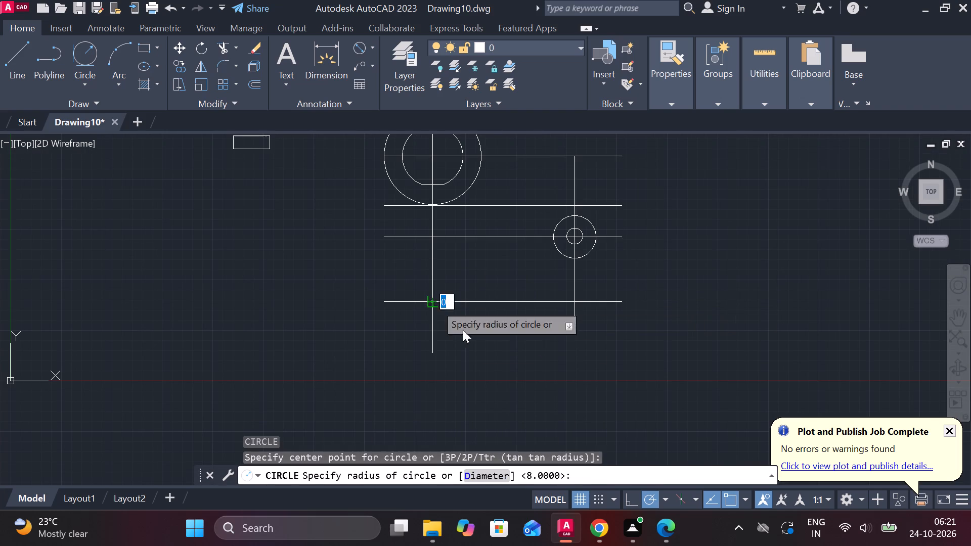
text(D)
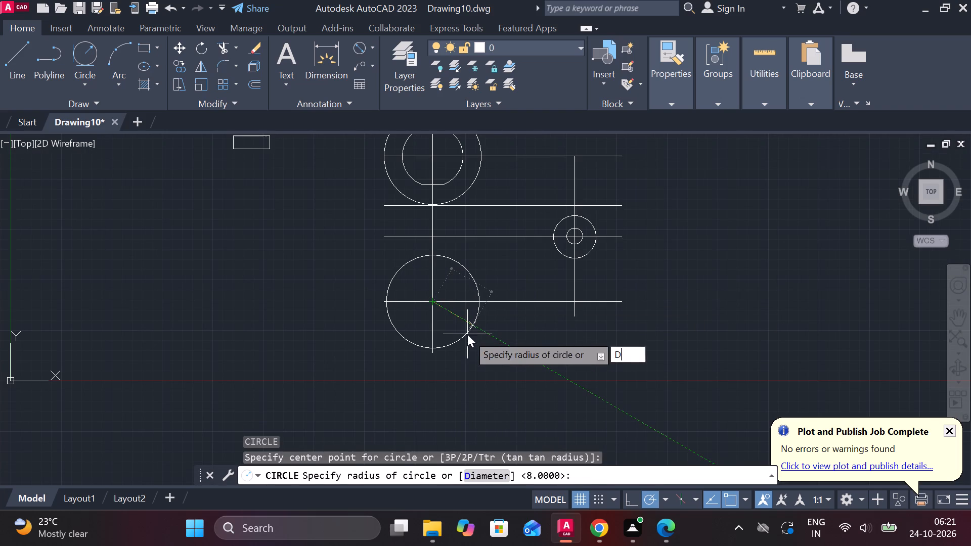
key(space)
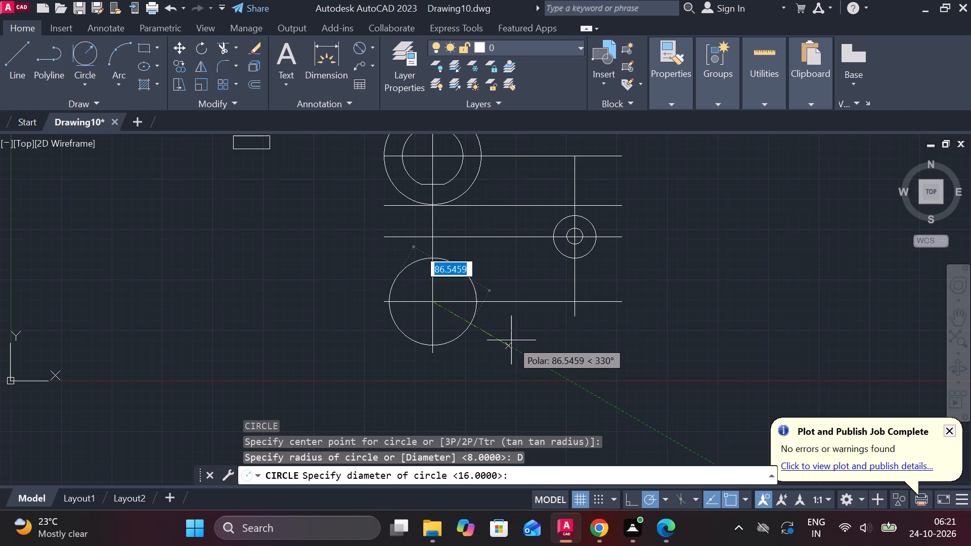
text(58)
key(Return)
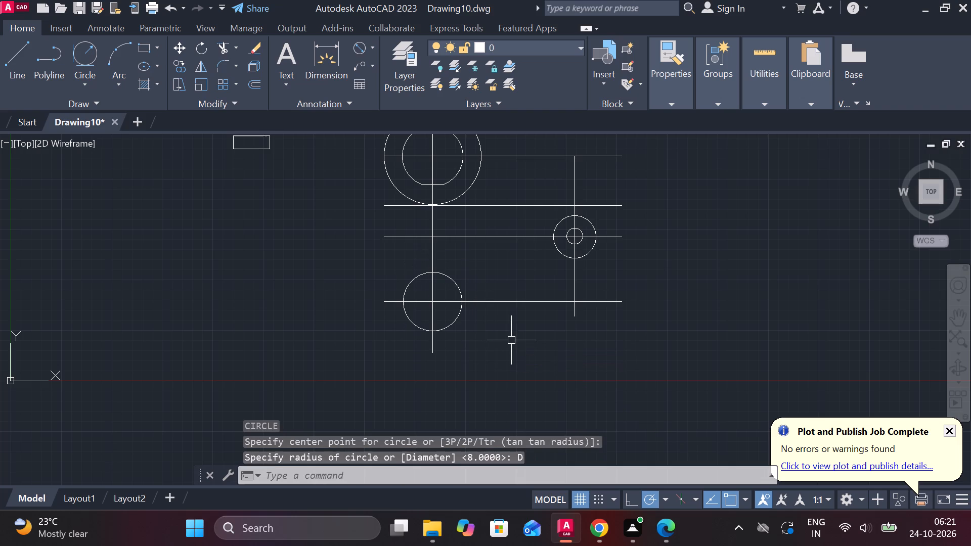
Offset the diameter 58 circle 16 outward.
scroll(492, 320, up, 1)
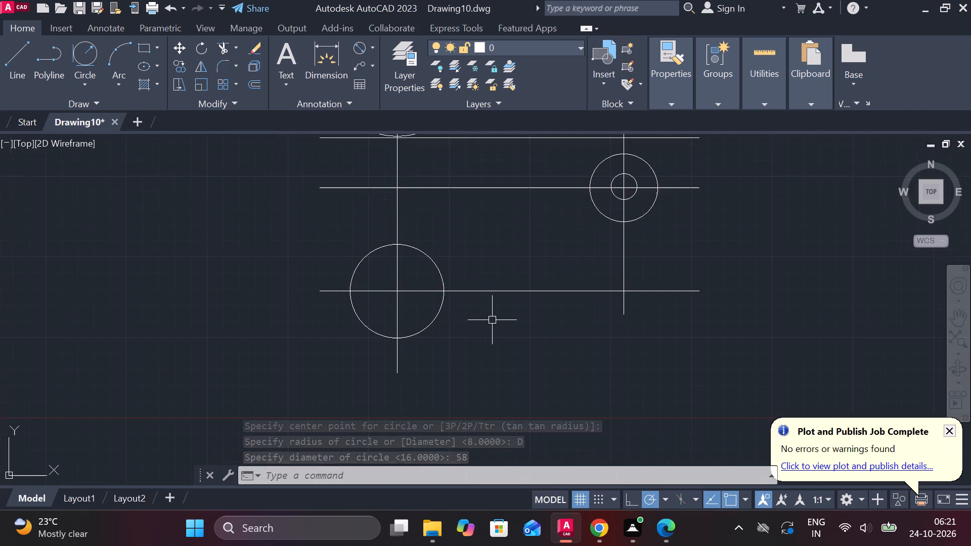
middle_drag(493, 320, 583, 390)
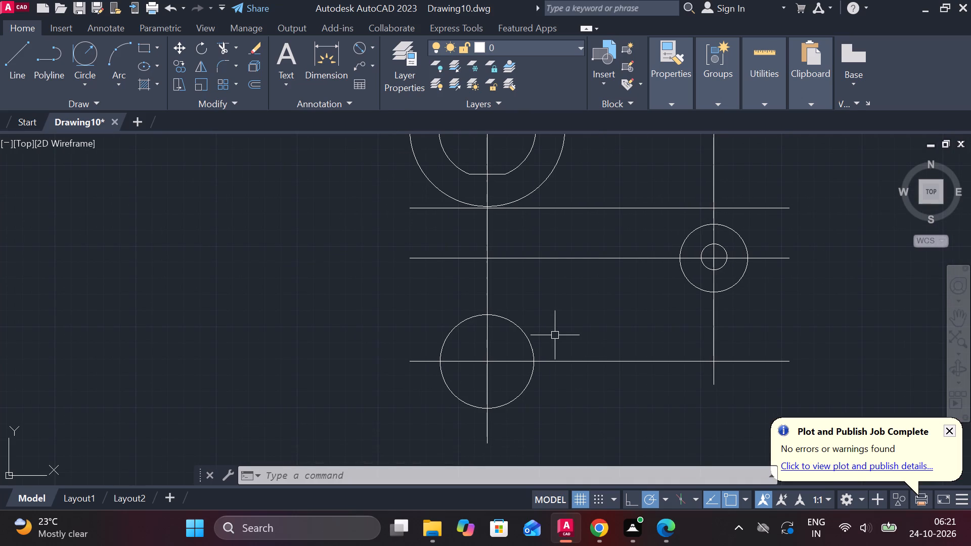
click(531, 348)
key(o)
key(Return)
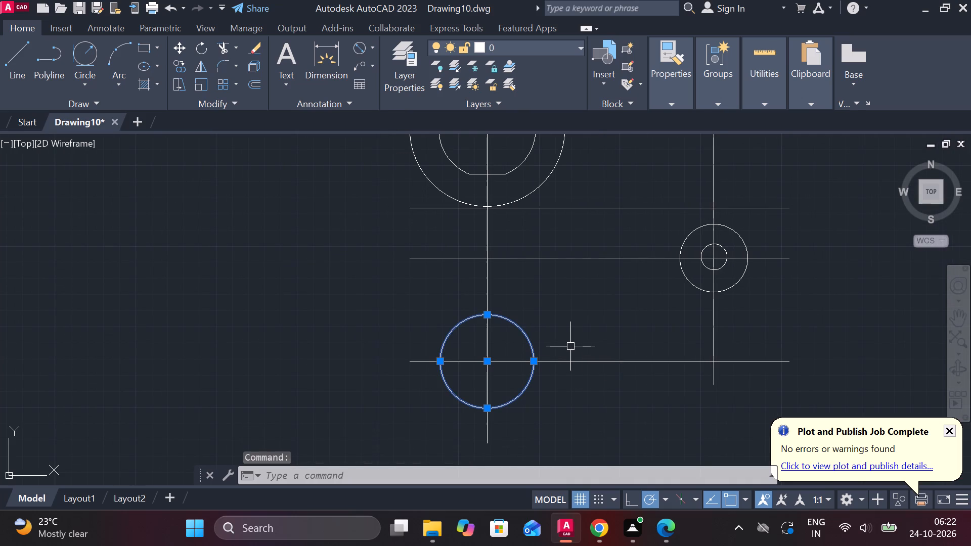
key(Return)
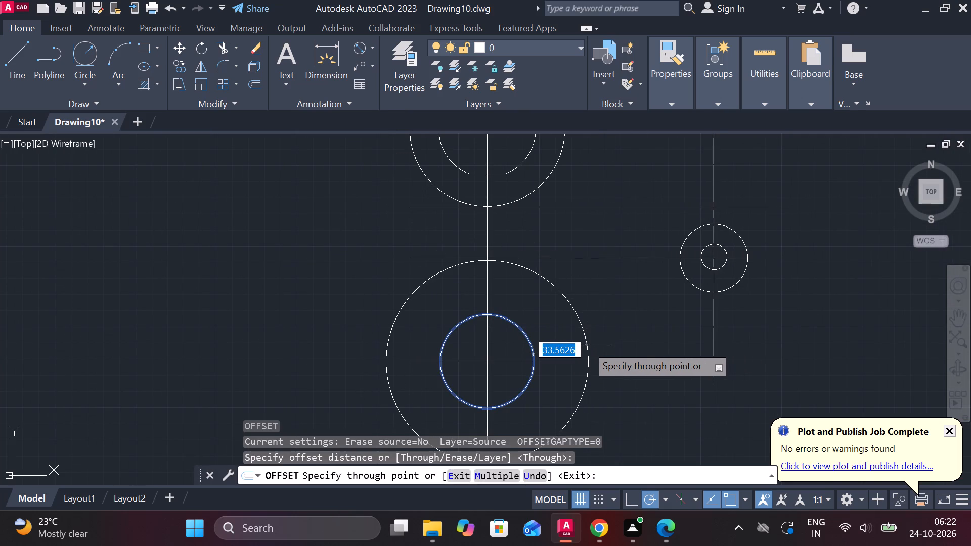
text(16)
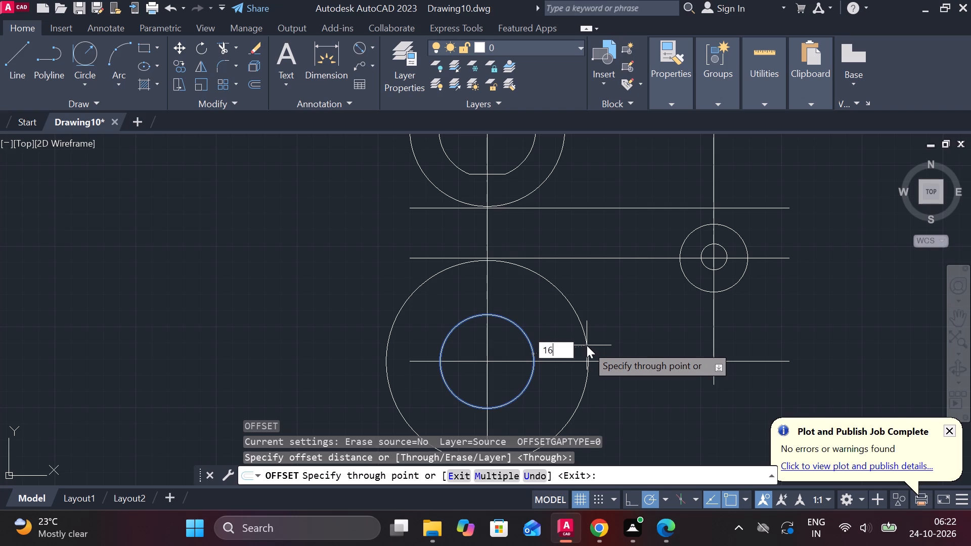
key(Return)
scroll(607, 359, down, 1)
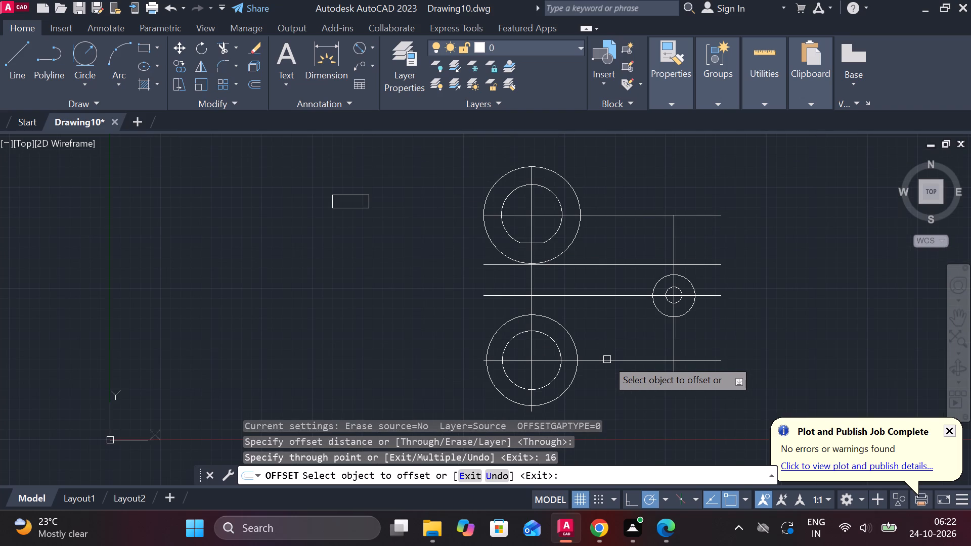
scroll(607, 359, up, 1)
middle_drag(607, 359, 516, 317)
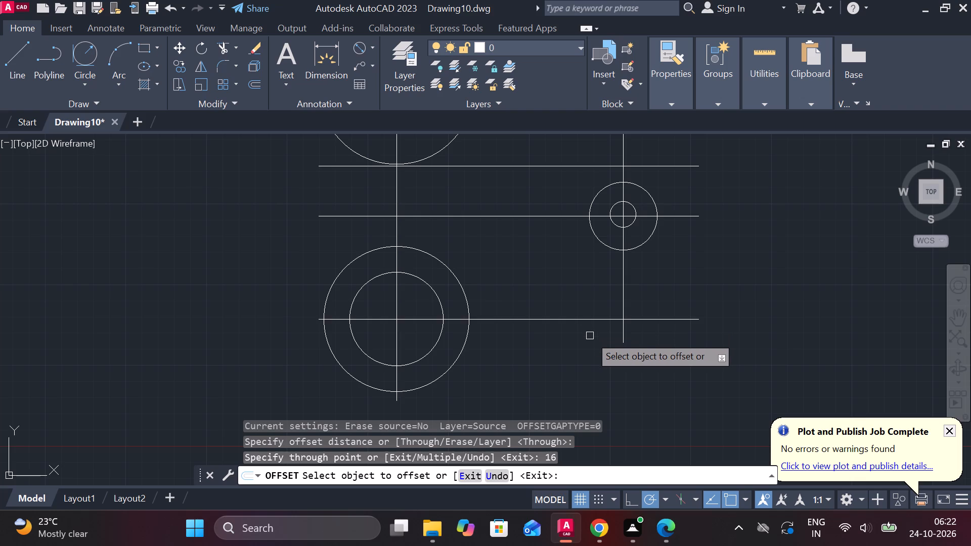
key(Escape)
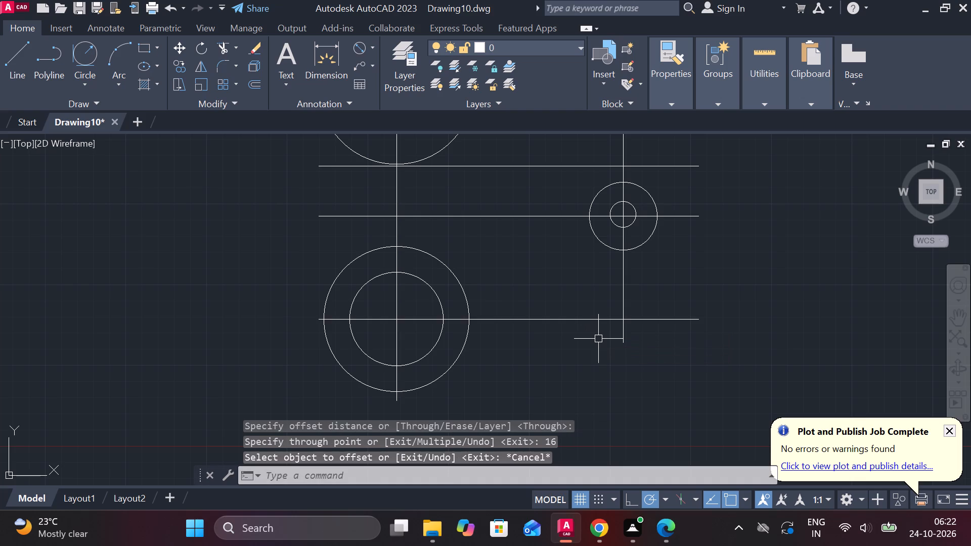
Draw a horizontal line from the bottom of the lower outer circle rightward past the right vertical line.
key(l)
key(Return)
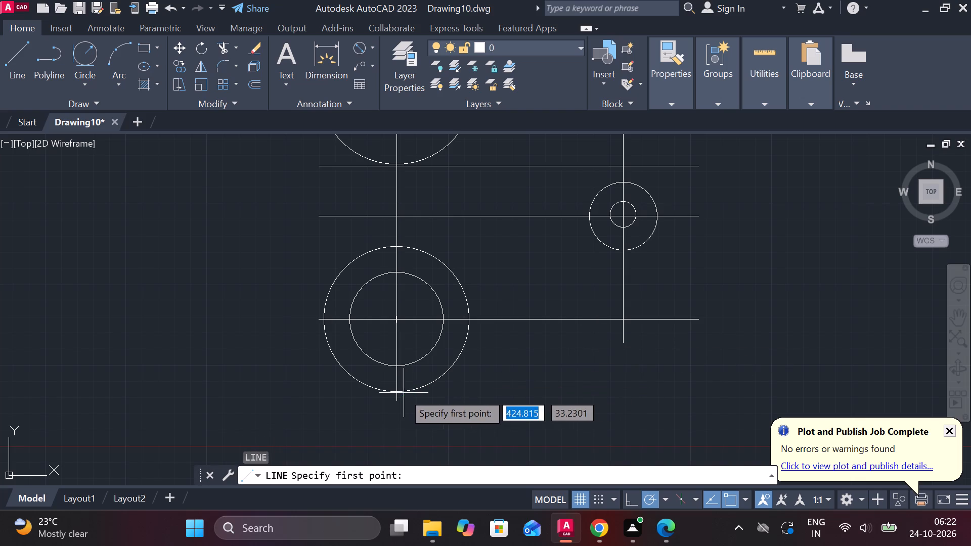
click(402, 393)
click(720, 391)
key(Escape)
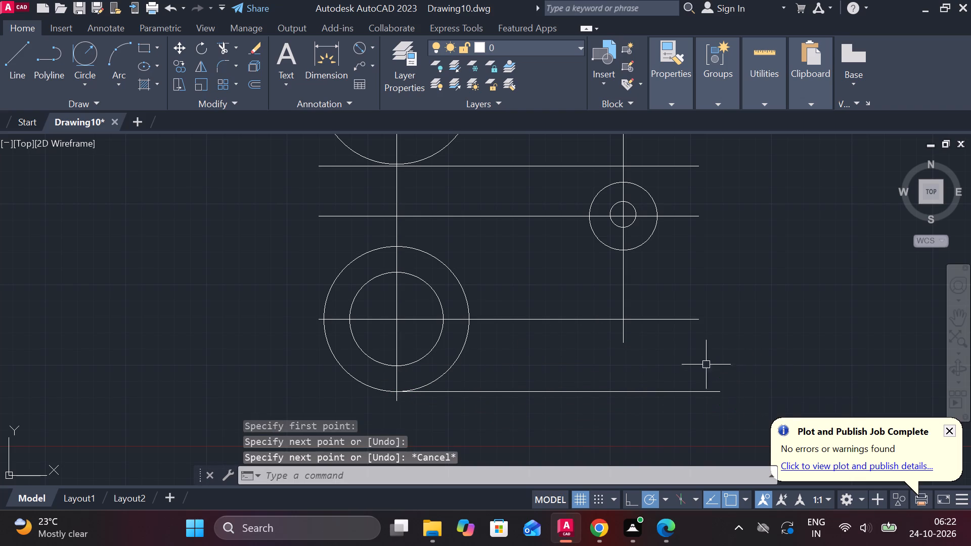
Extend the vertical line through the small circles down to the bottom horizontal line.
text(EX)
key(space)
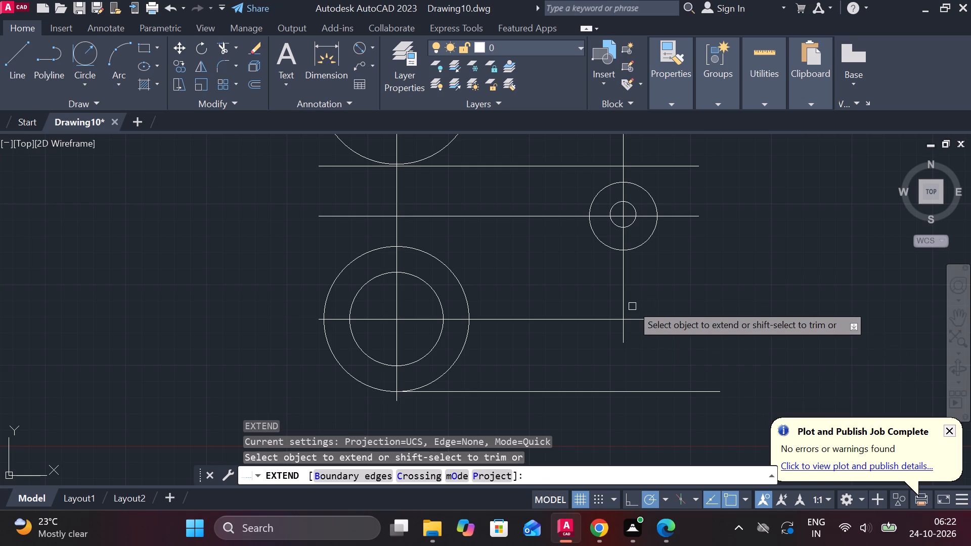
click(622, 291)
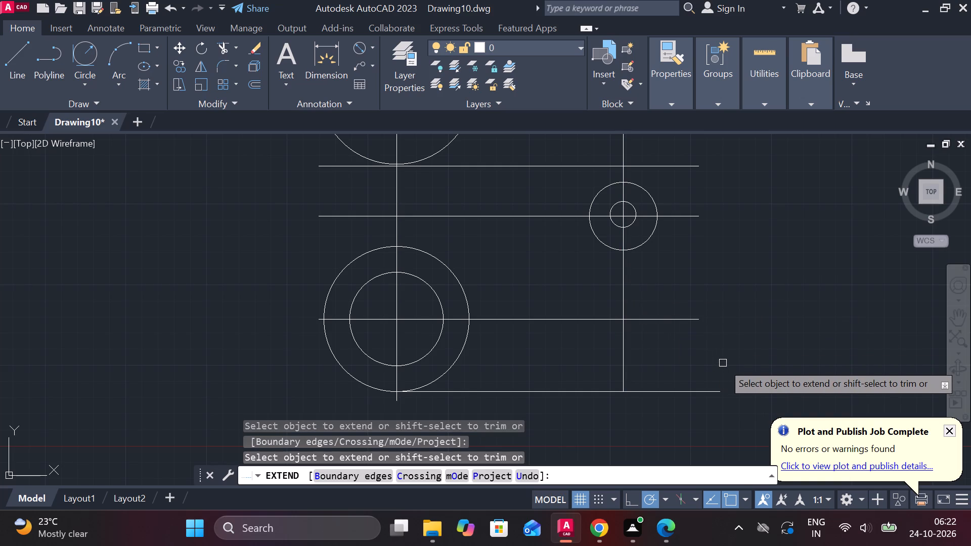
key(Escape)
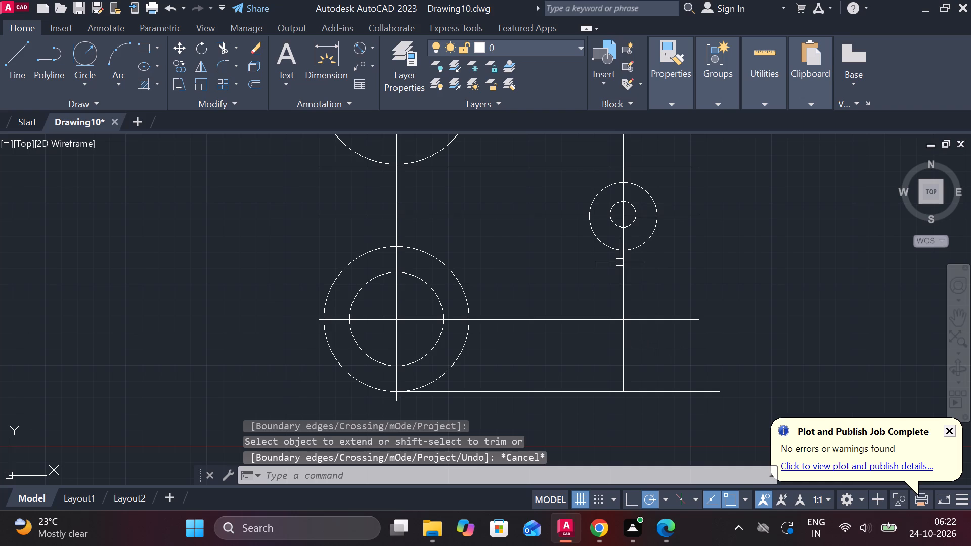
Draw a vertical line from the bottom of the side boss's outer circle down to the bottom horizontal line.
key(l)
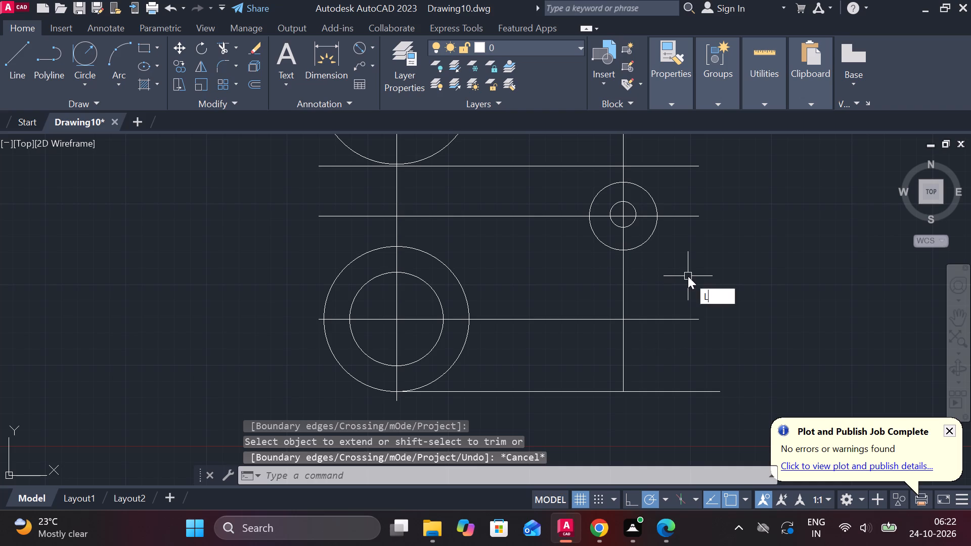
key(Return)
click(627, 251)
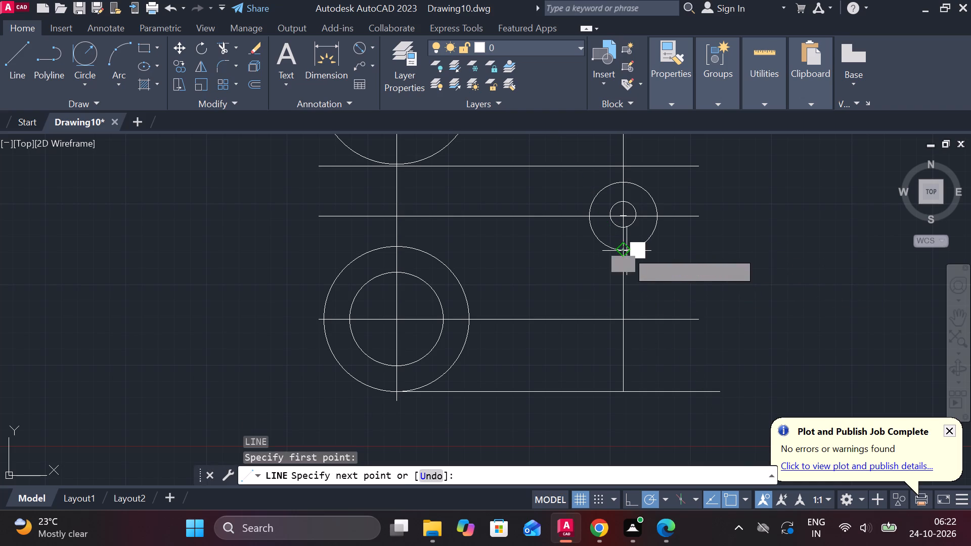
click(628, 394)
key(Escape)
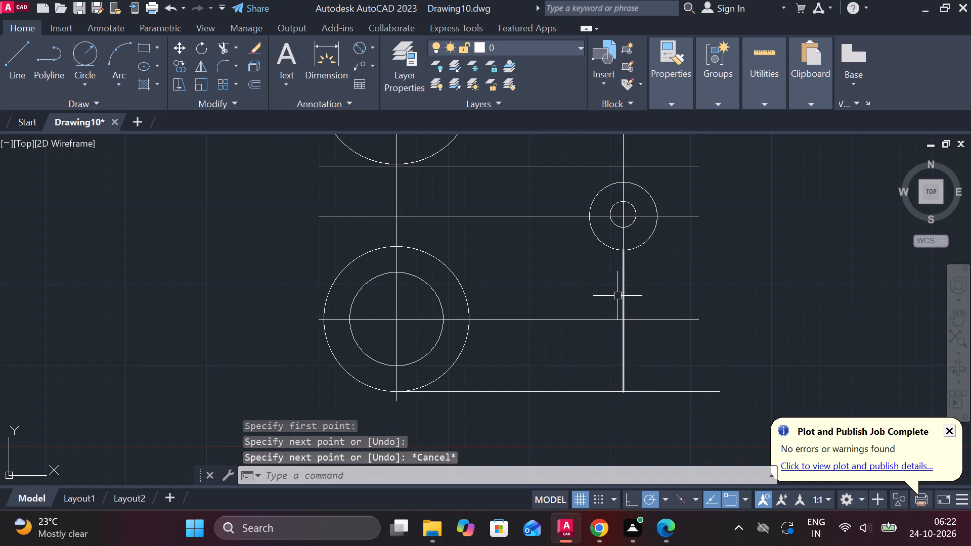
Offset the vertical line below the side boss by 8 to both sides.
click(626, 282)
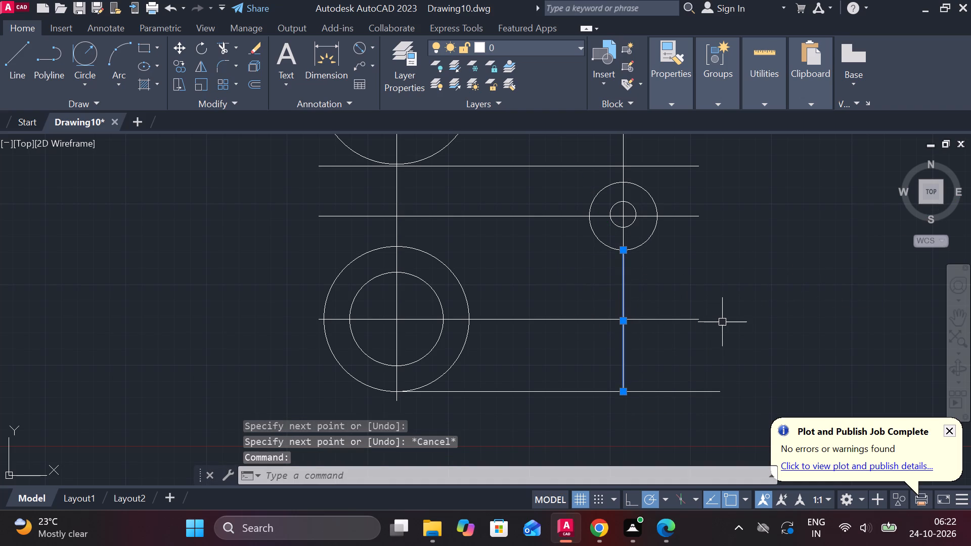
key(o)
key(Return)
key(Return)
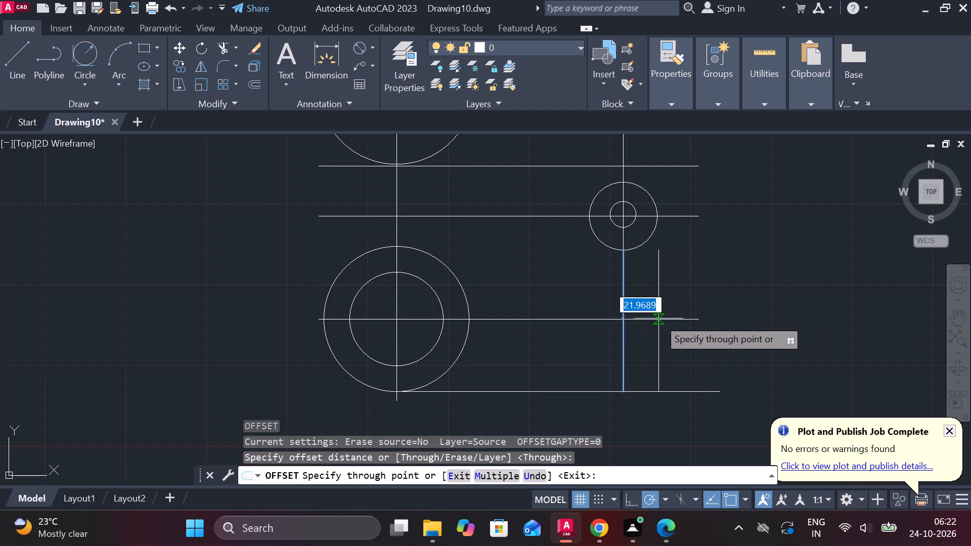
key(8)
key(Return)
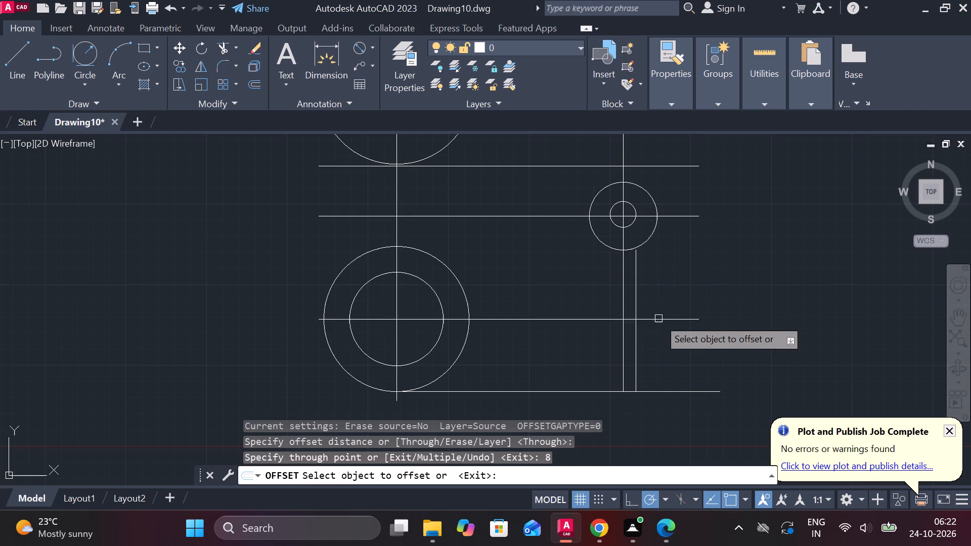
click(626, 301)
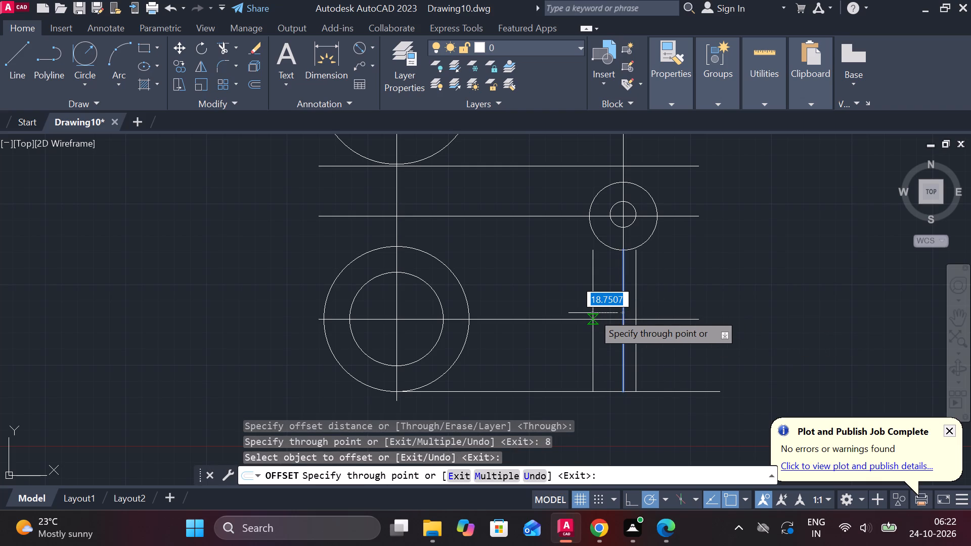
key(8)
key(Return)
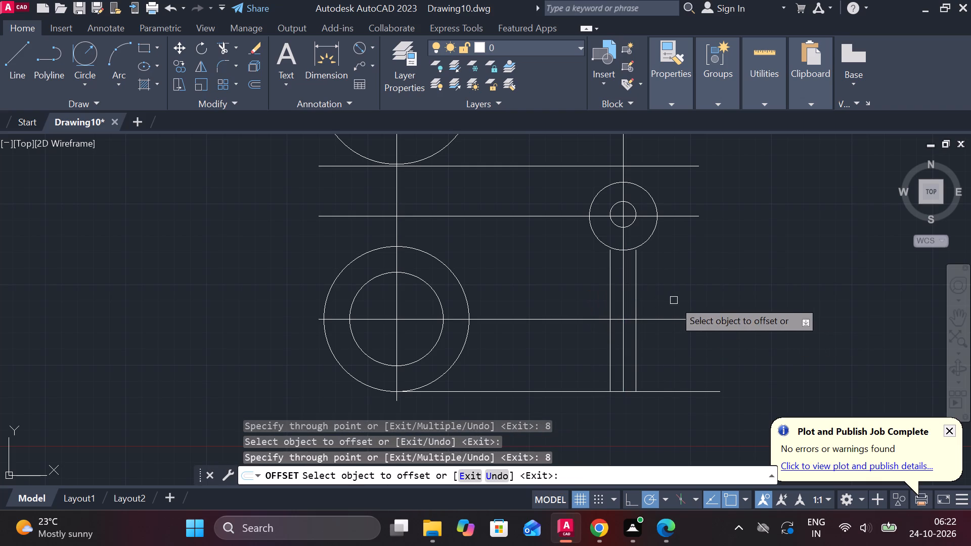
middle_drag(674, 300, 679, 320)
key(Escape)
Extend the two offset vertical lines up to the side boss's outer circle.
text(EX)
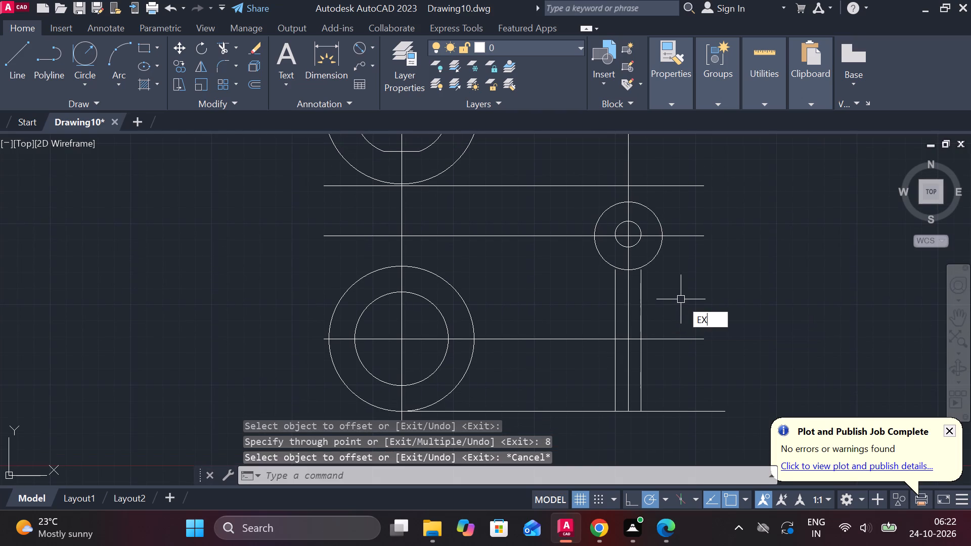
key(space)
click(615, 289)
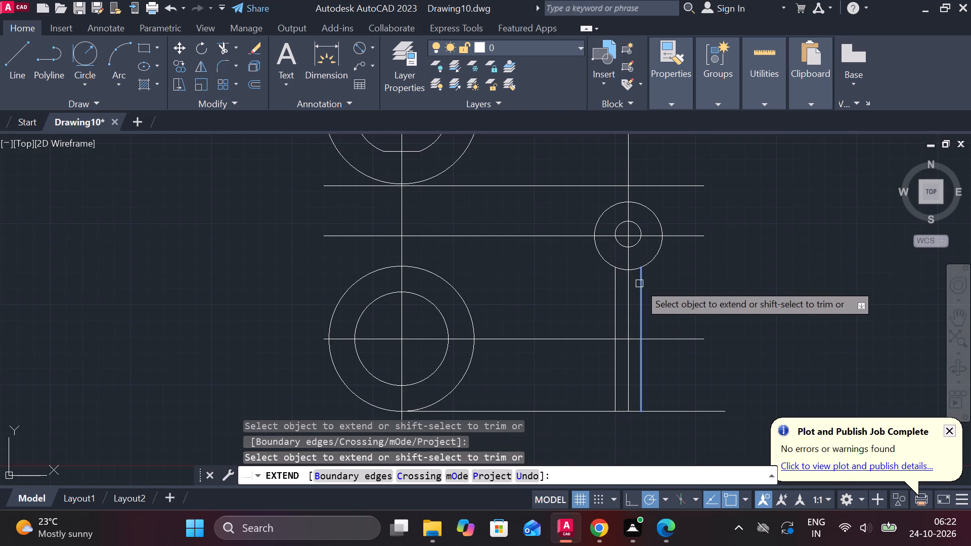
click(639, 284)
key(Escape)
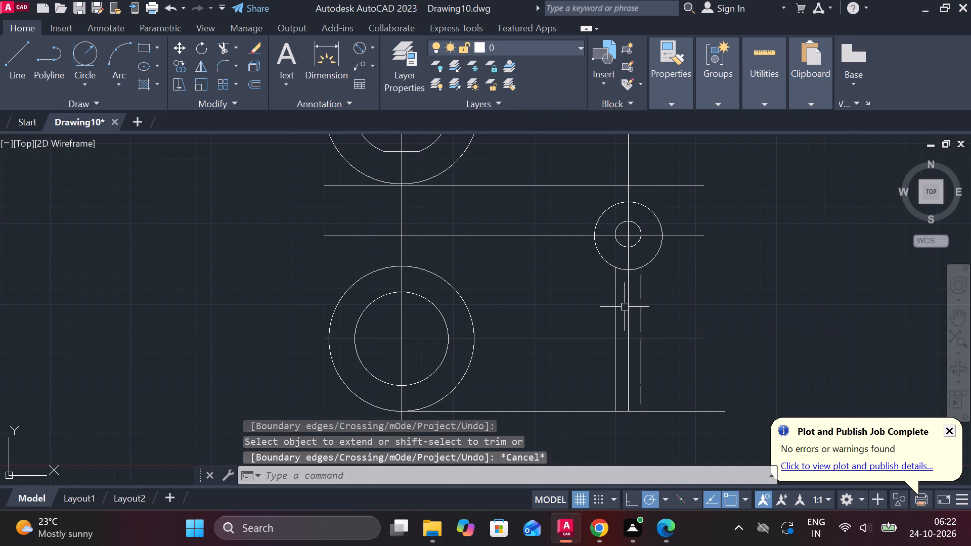
Erase the short source line midway between the two offset lines below the side boss.
click(631, 301)
text(E)
key(space)
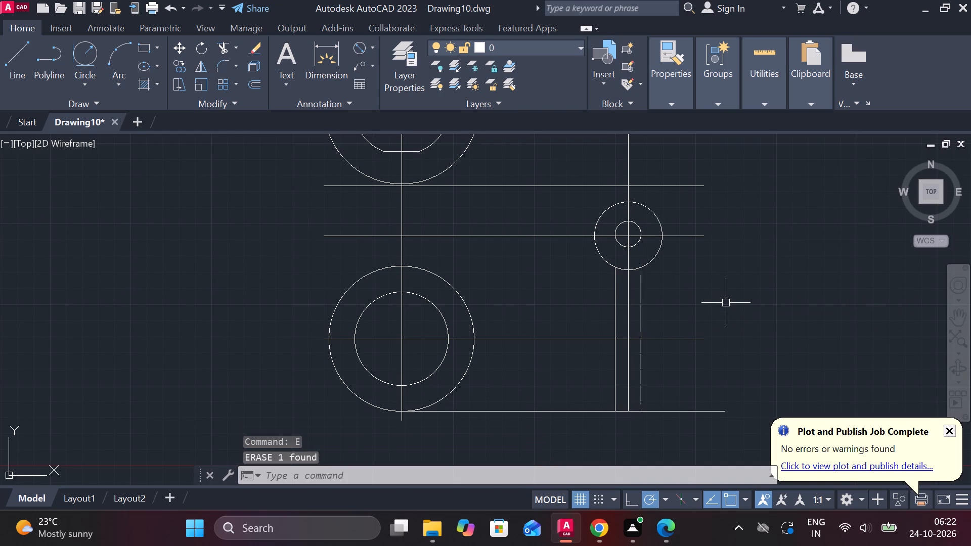
Trim away the arc of the side boss's outer circle between the two offset vertical lines.
scroll(668, 295, up, 1)
text(TR)
key(space)
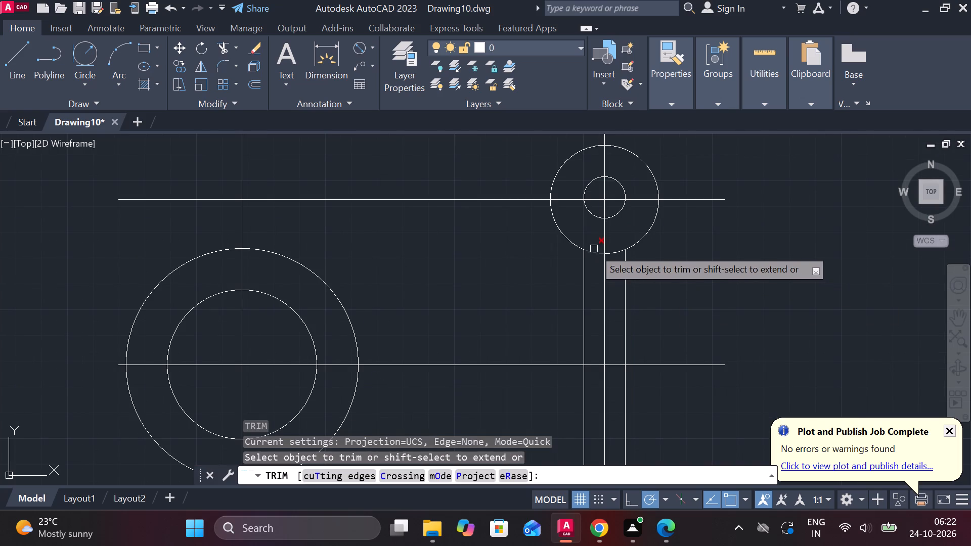
click(594, 249)
click(621, 254)
scroll(679, 302, down, 1)
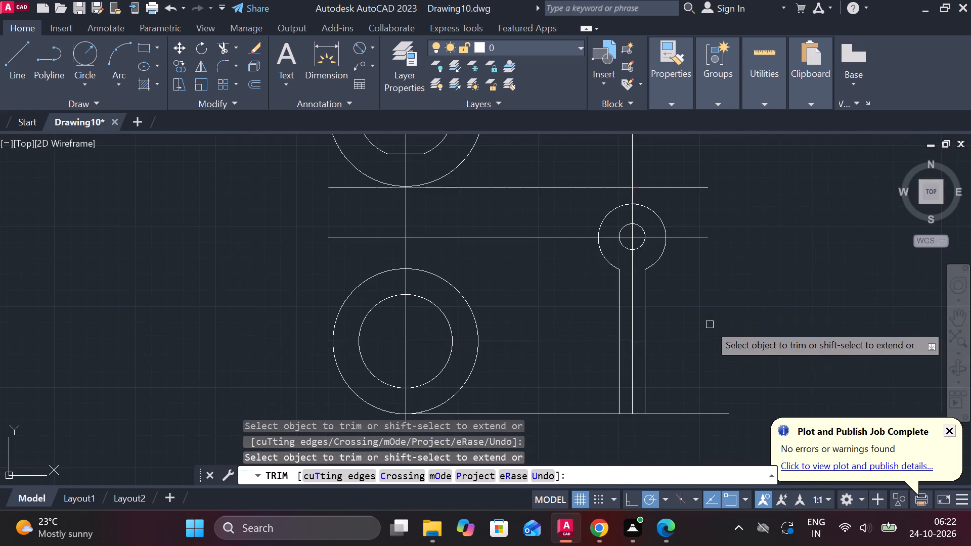
middle_drag(711, 365, 677, 336)
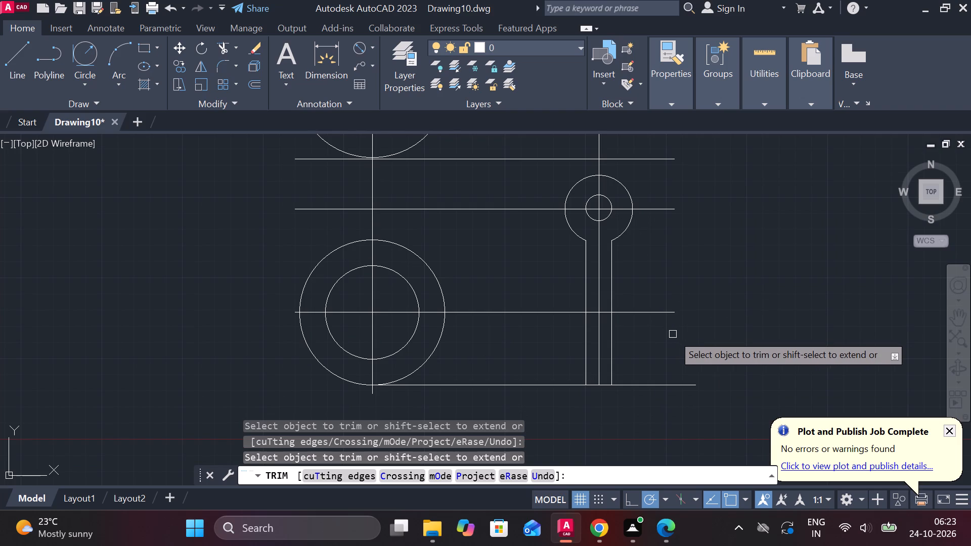
key(Escape)
Draw a two-point circle of diameter 16 upward from where the boss's vertical centre line meets the bottom horizontal line.
scroll(647, 359, up, 1)
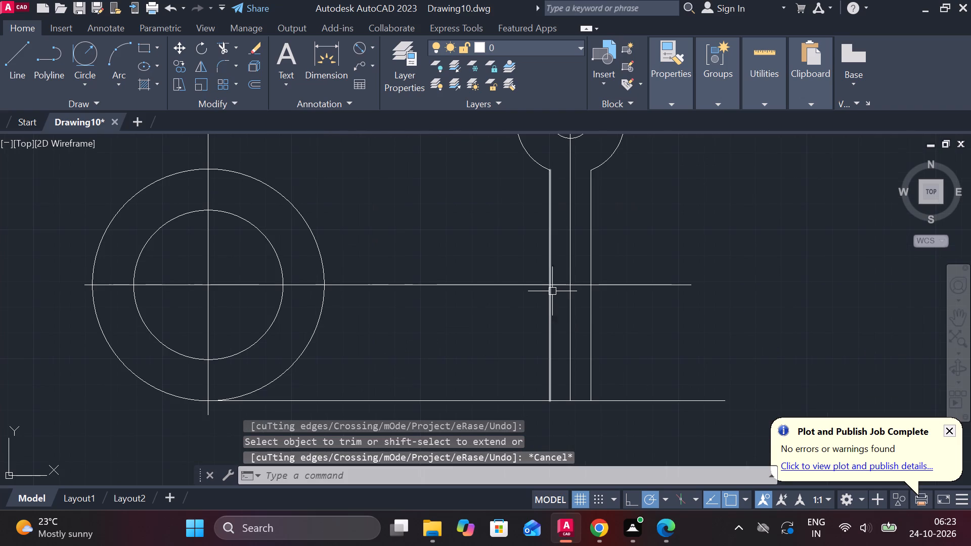
text(C)
key(space)
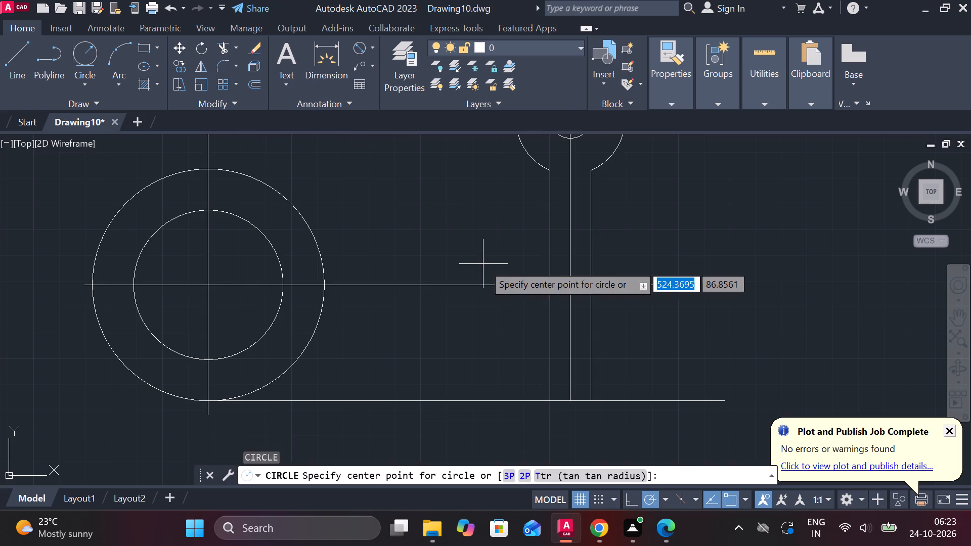
click(521, 475)
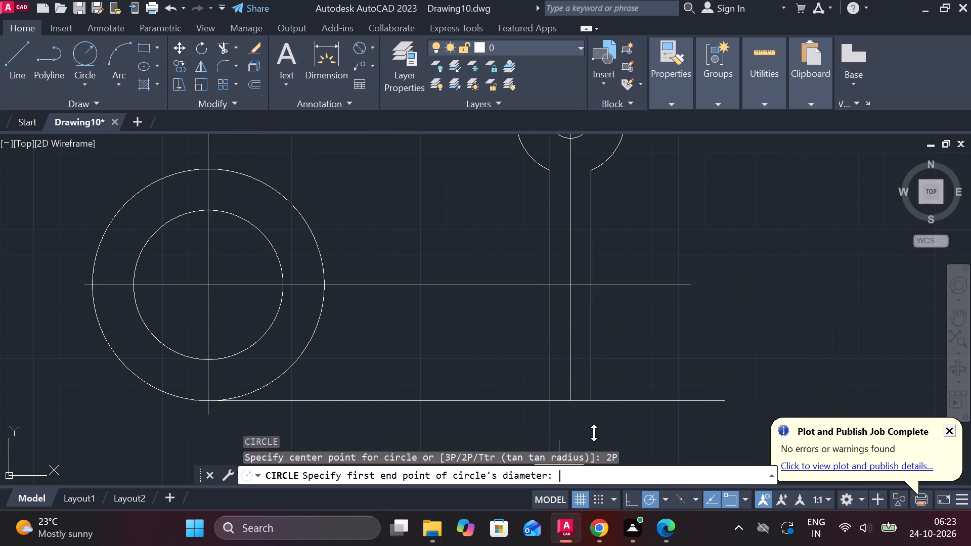
click(568, 398)
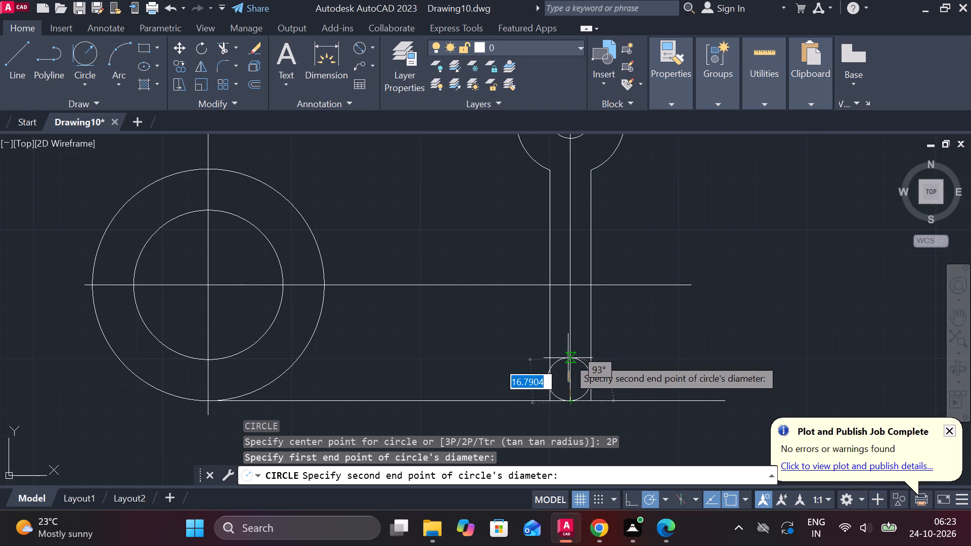
key(1)
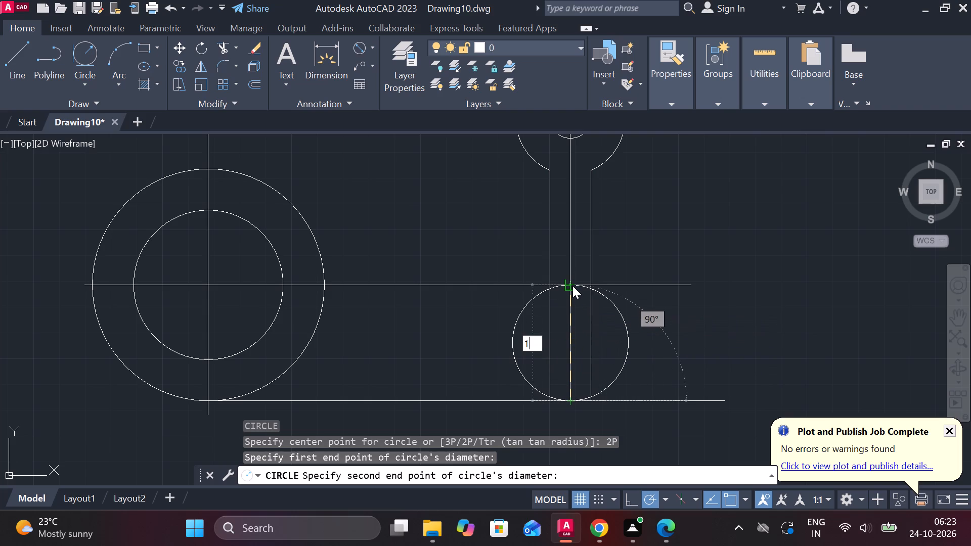
key(6)
key(Return)
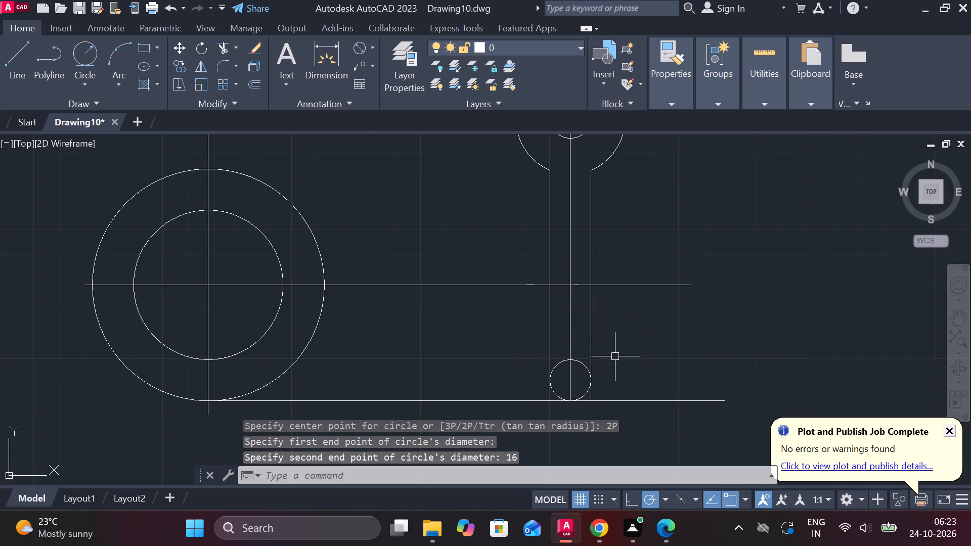
Trim the diameter 16 circle's upper half and the offset line ends beyond it to leave a rounded arm end.
scroll(612, 355, up, 2)
middle_drag(612, 355, 635, 238)
text(TR)
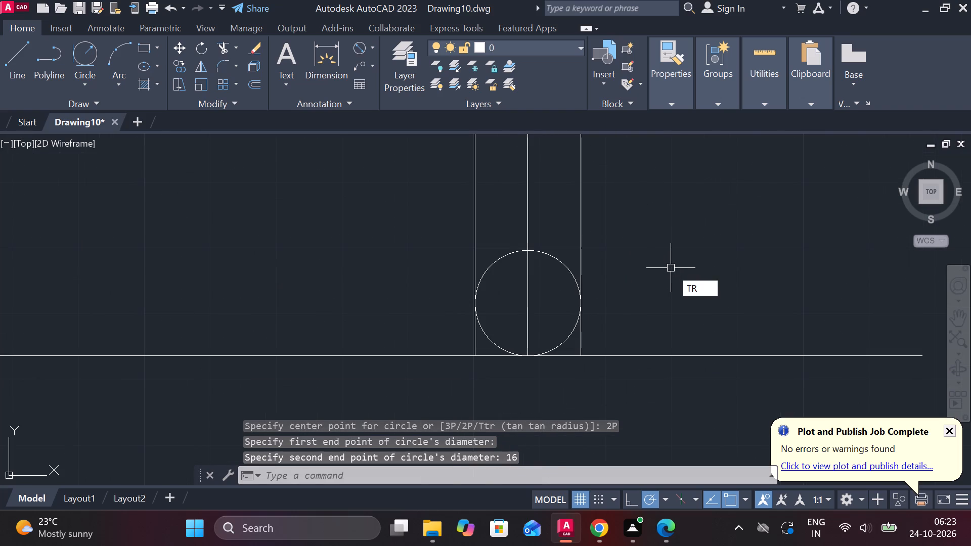
key(space)
click(564, 268)
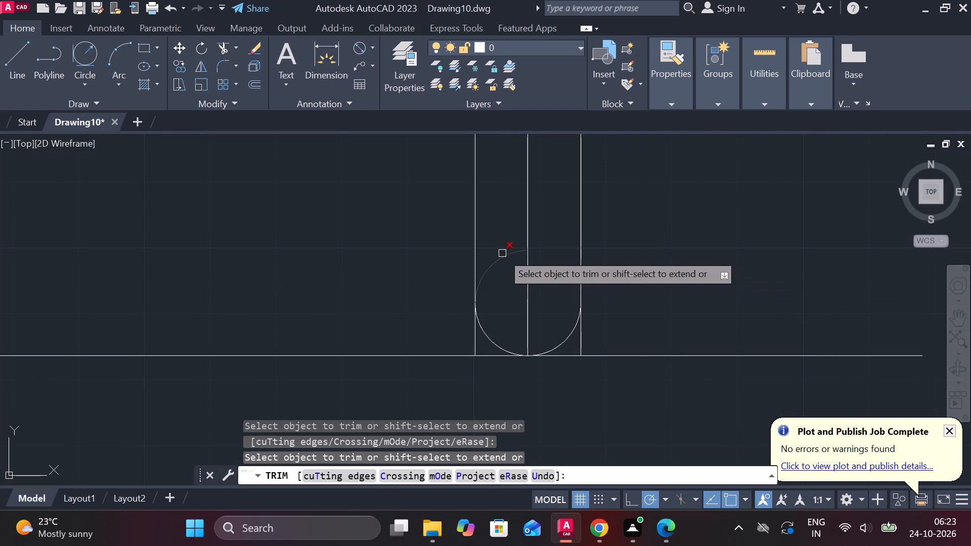
click(502, 253)
click(475, 343)
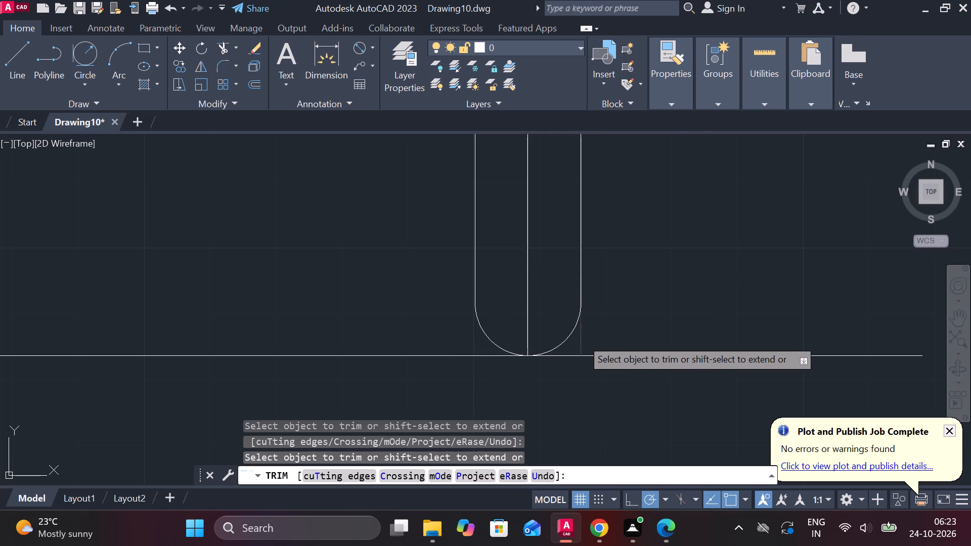
click(582, 339)
scroll(624, 279, down, 1)
middle_drag(633, 263, 605, 374)
scroll(605, 346, down, 1)
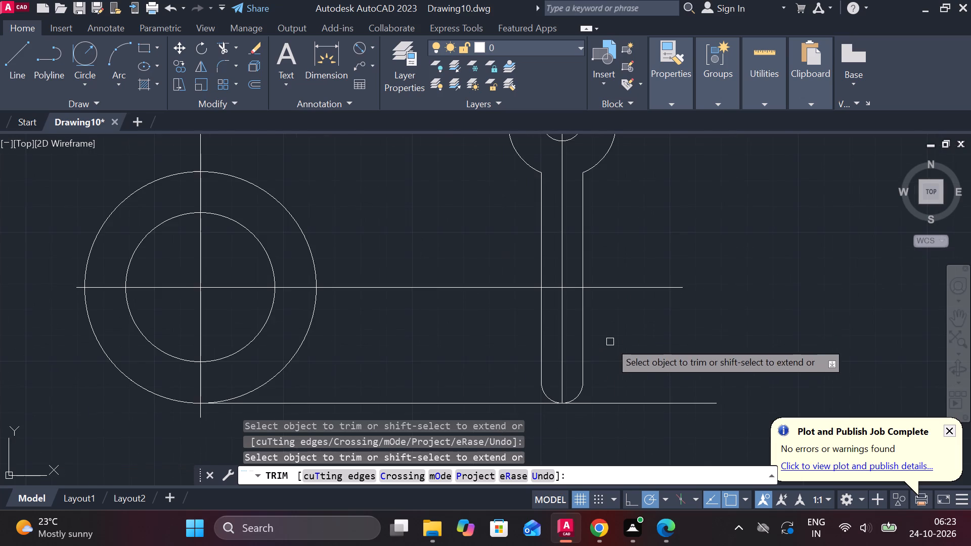
middle_drag(610, 341, 590, 403)
scroll(603, 339, up, 1)
middle_drag(590, 282, 568, 441)
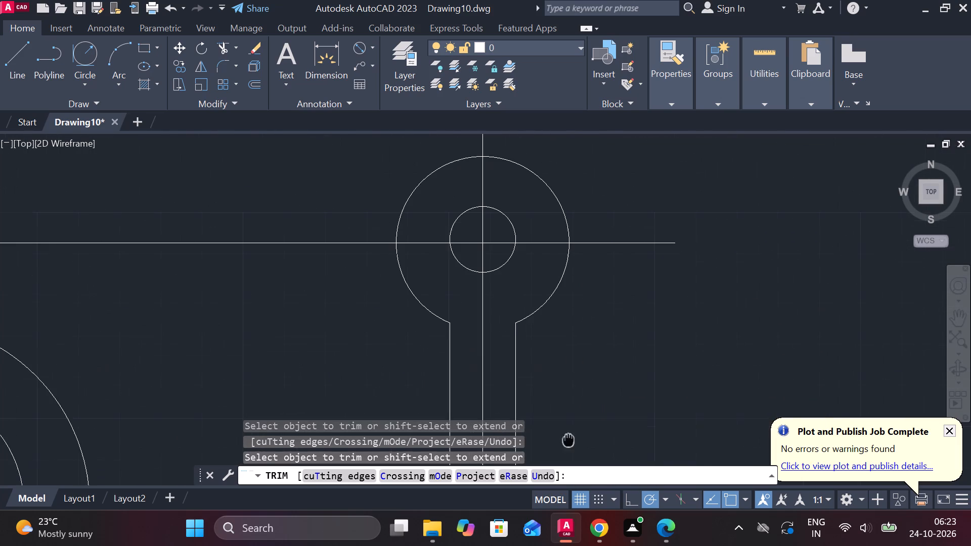
key(Escape)
Fillet both corners between the side boss's outer circle and the arm's vertical sides with radius 10.
text(F R)
key(space)
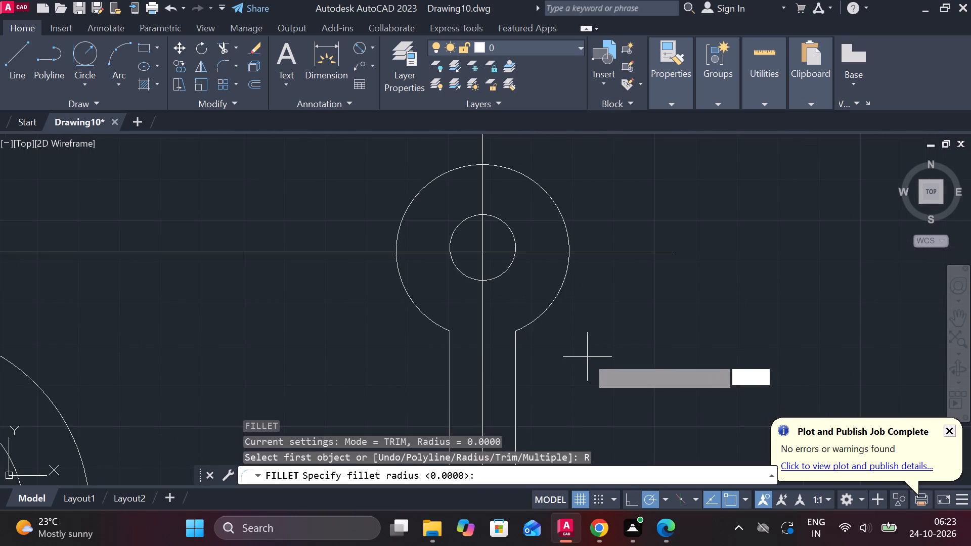
text(10)
key(Return)
click(528, 327)
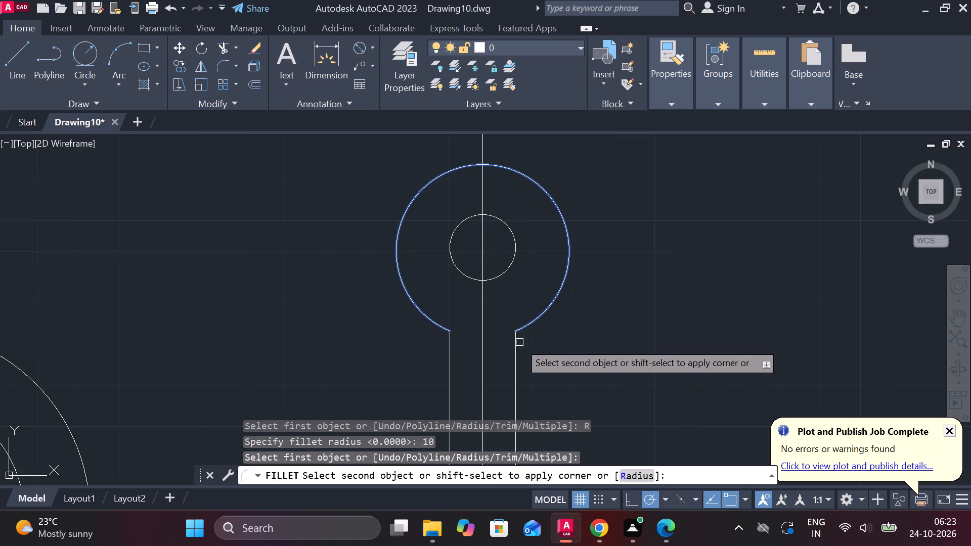
click(517, 346)
key(space)
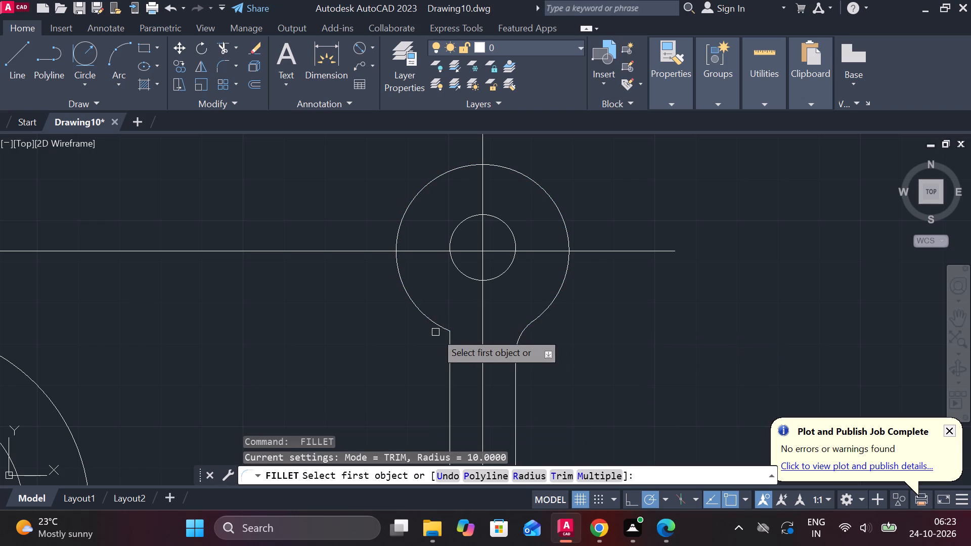
click(436, 322)
click(451, 346)
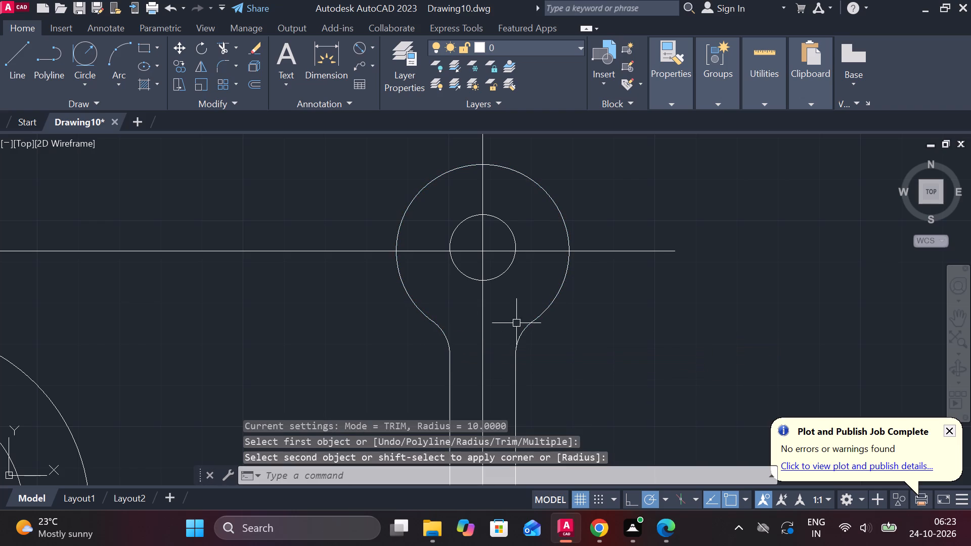
Draw a vertical line from the horizontal line's crossing just below the upper outer circle to the top of the lower outer circle.
scroll(586, 334, down, 1)
middle_drag(591, 335, 517, 391)
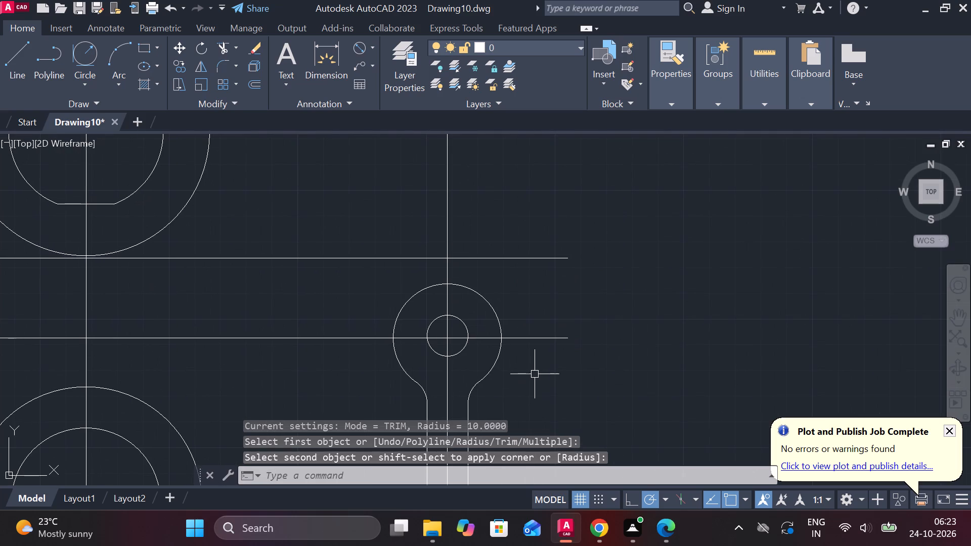
middle_drag(560, 357, 597, 366)
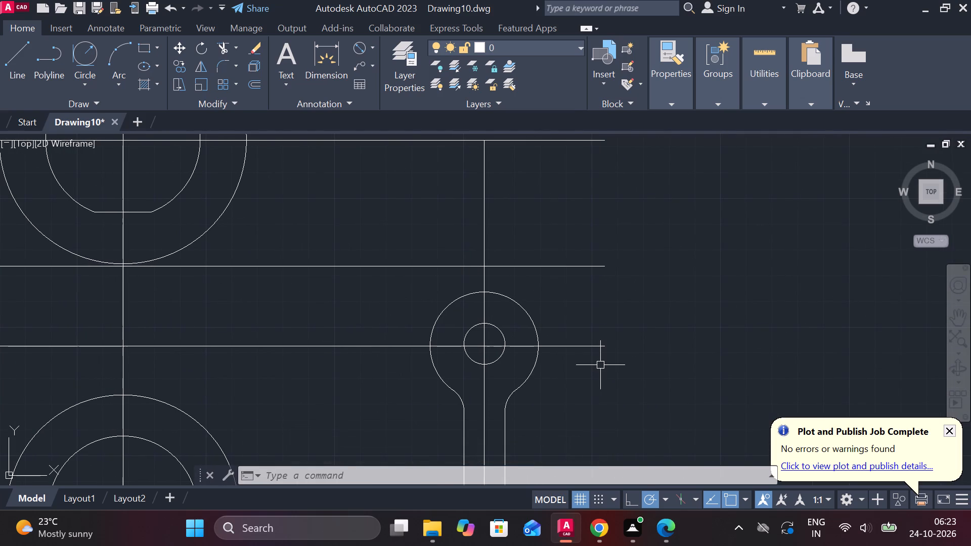
scroll(599, 365, down, 2)
scroll(508, 388, up, 2)
middle_drag(474, 376, 654, 305)
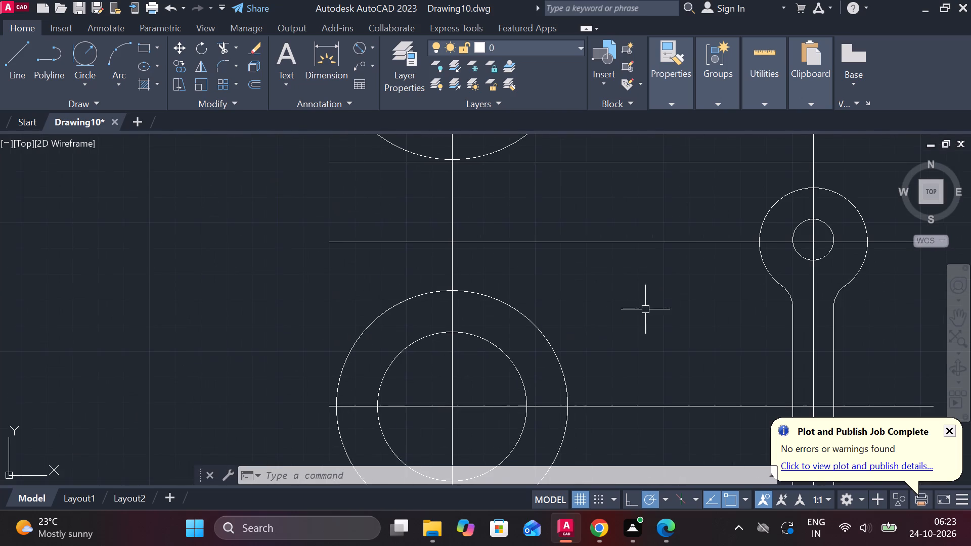
scroll(645, 310, down, 1)
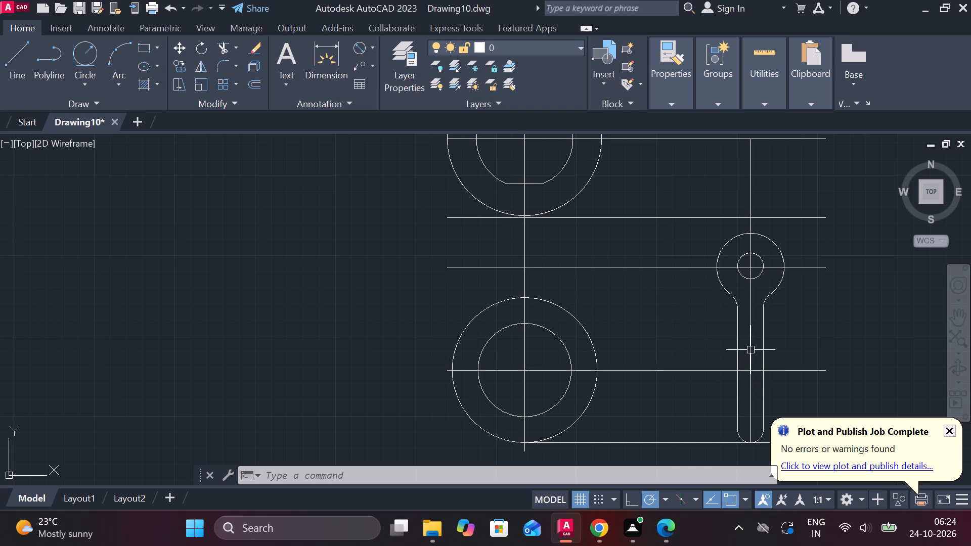
key(l)
key(Return)
click(519, 227)
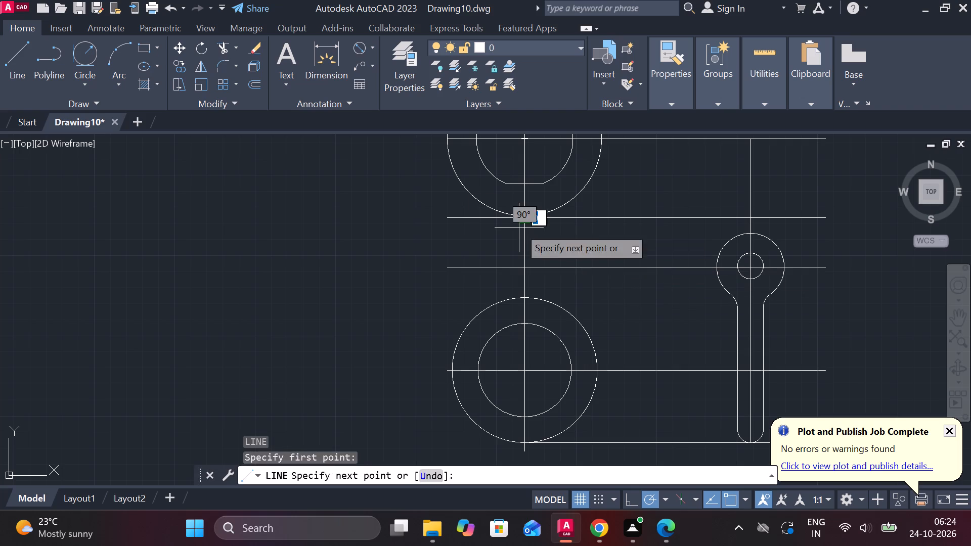
click(526, 298)
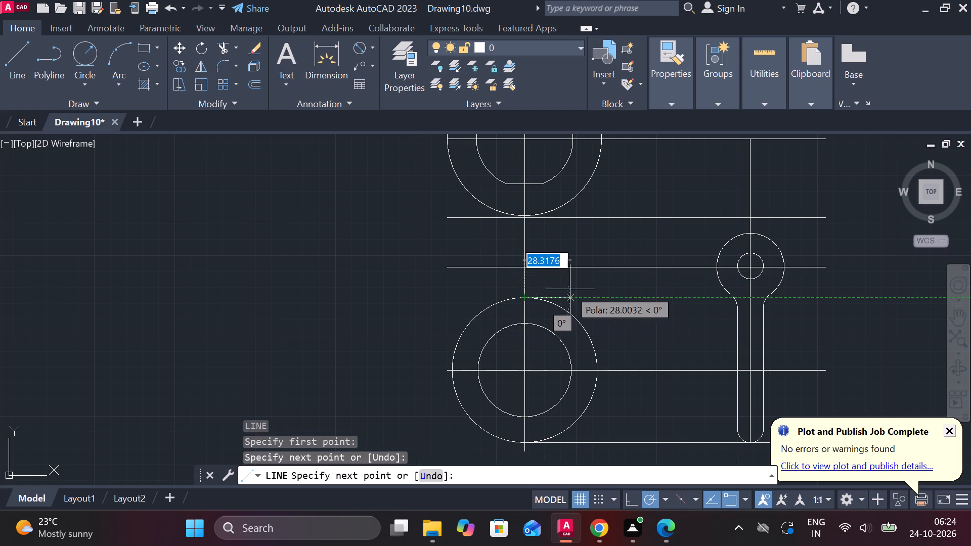
key(Escape)
Offset the short vertical line between the upper and lower circles by 12 to both sides.
click(527, 249)
key(o)
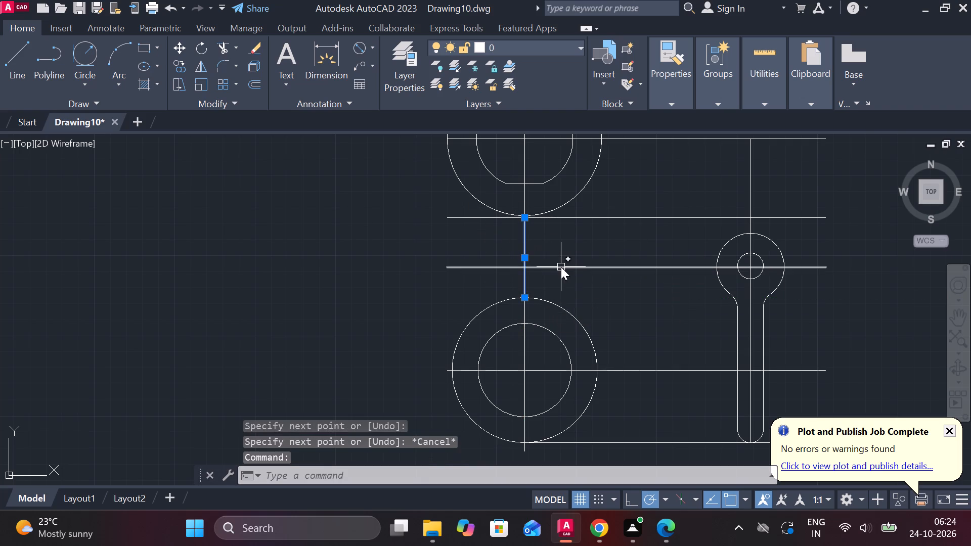
key(Return)
key(Return)
text(12)
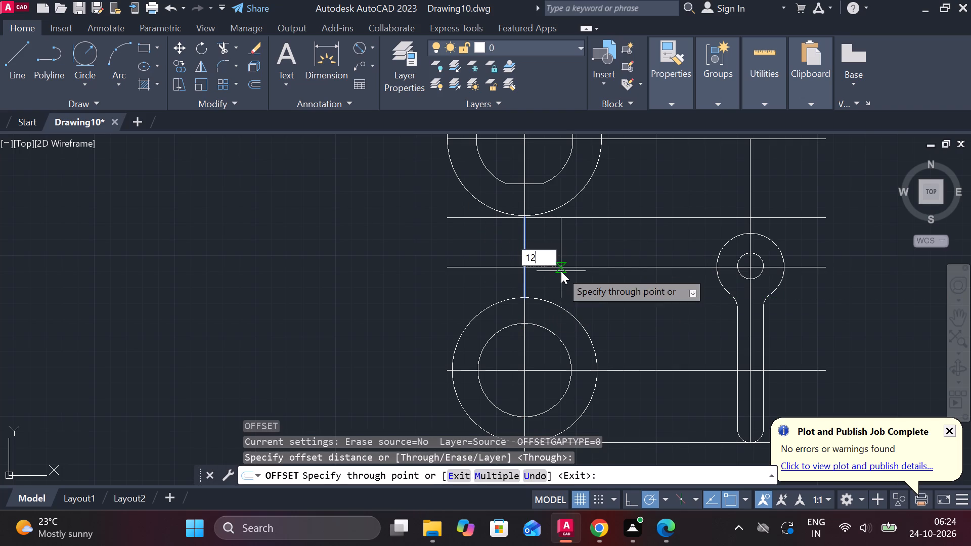
key(space)
click(524, 253)
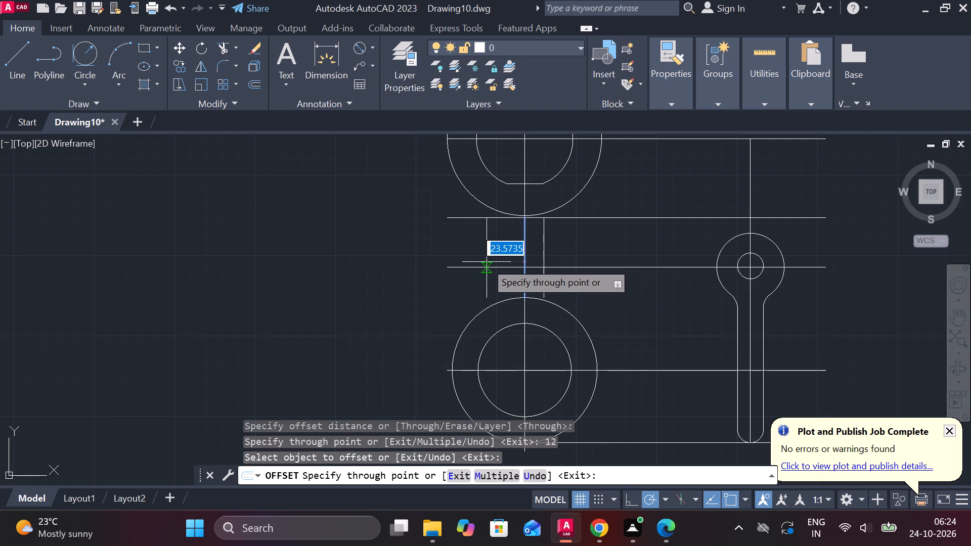
text(12)
key(space)
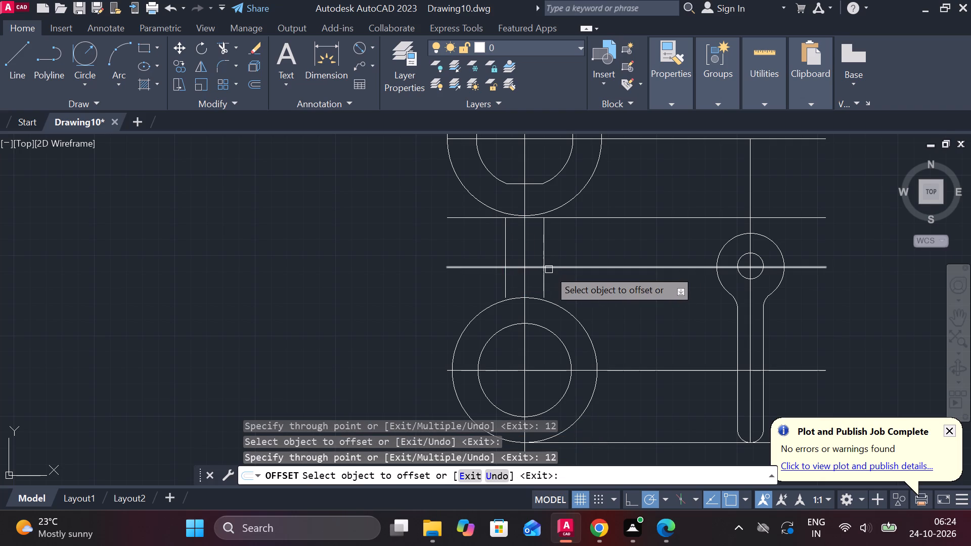
scroll(546, 274, up, 2)
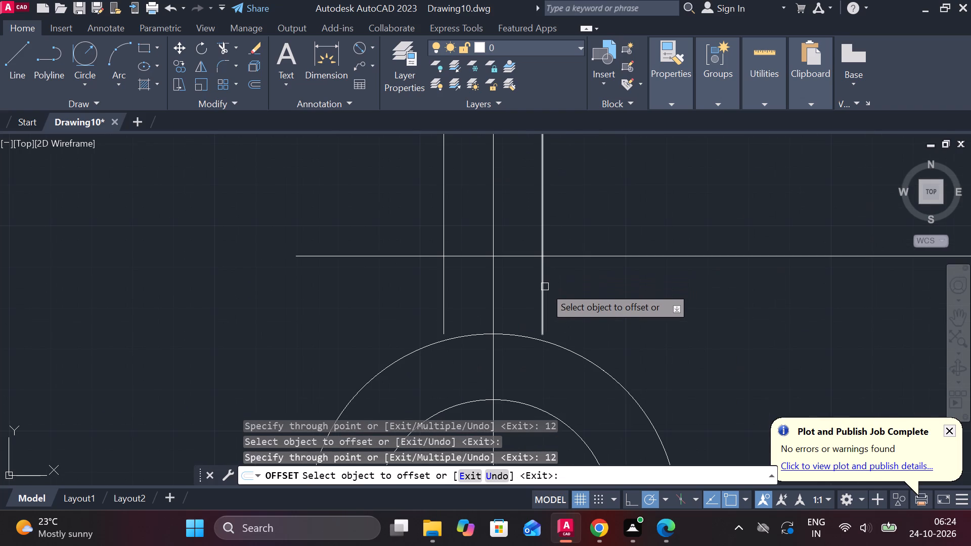
key(Escape)
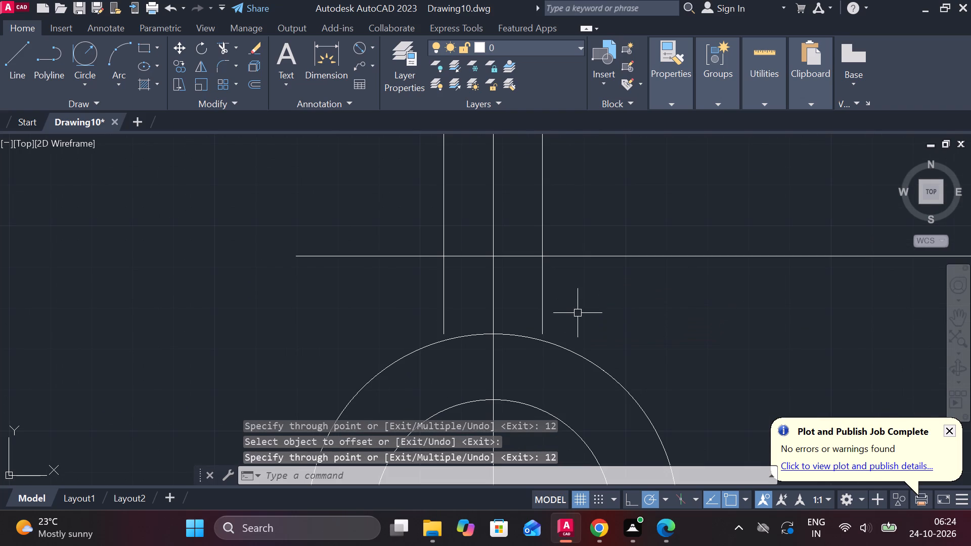
Extend both 12-offset vertical lines down to the lower inner circle.
scroll(560, 335, down, 1)
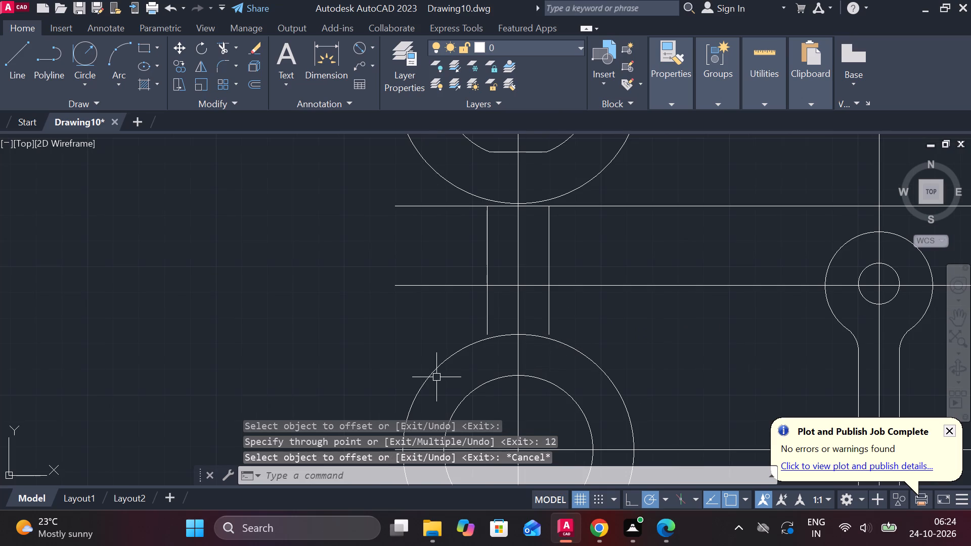
middle_drag(458, 376, 439, 320)
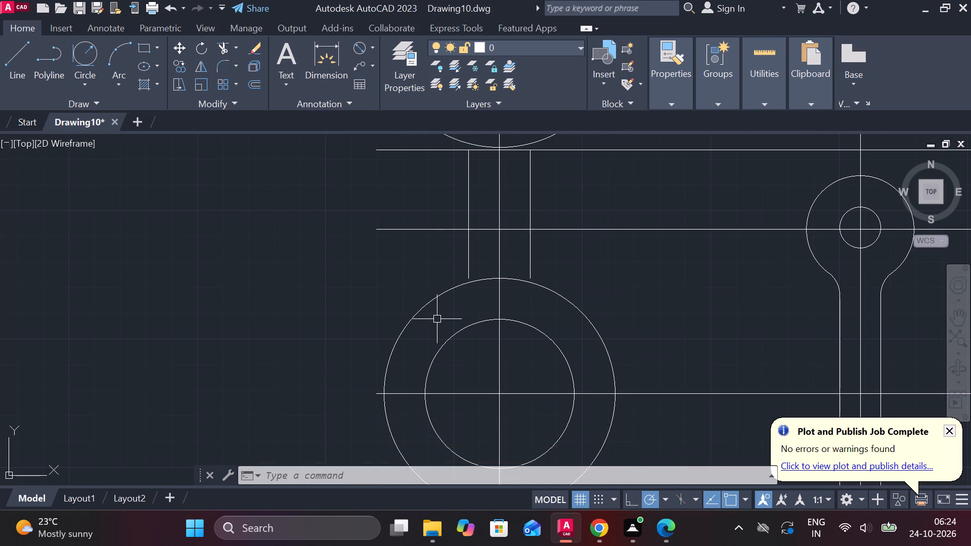
text(EX)
key(space)
click(467, 255)
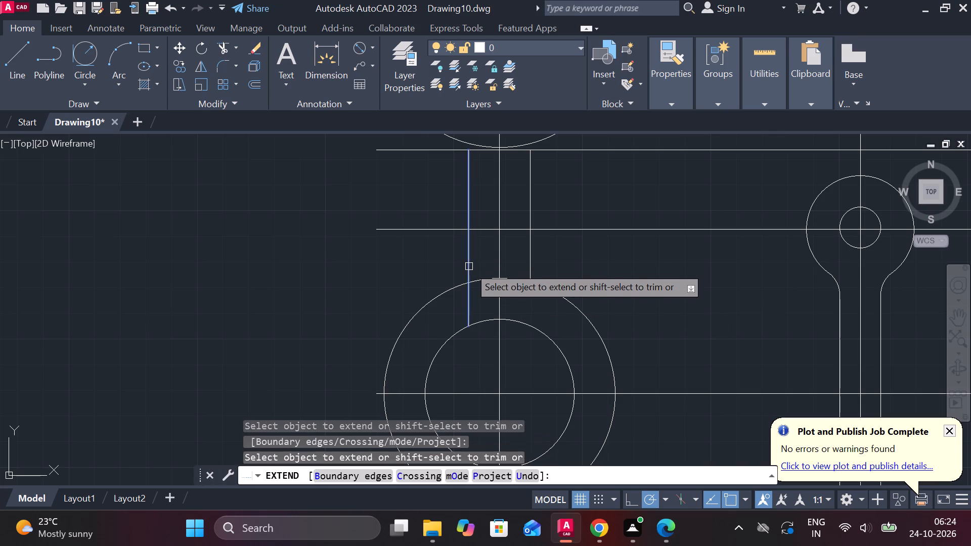
click(469, 266)
click(533, 248)
click(533, 261)
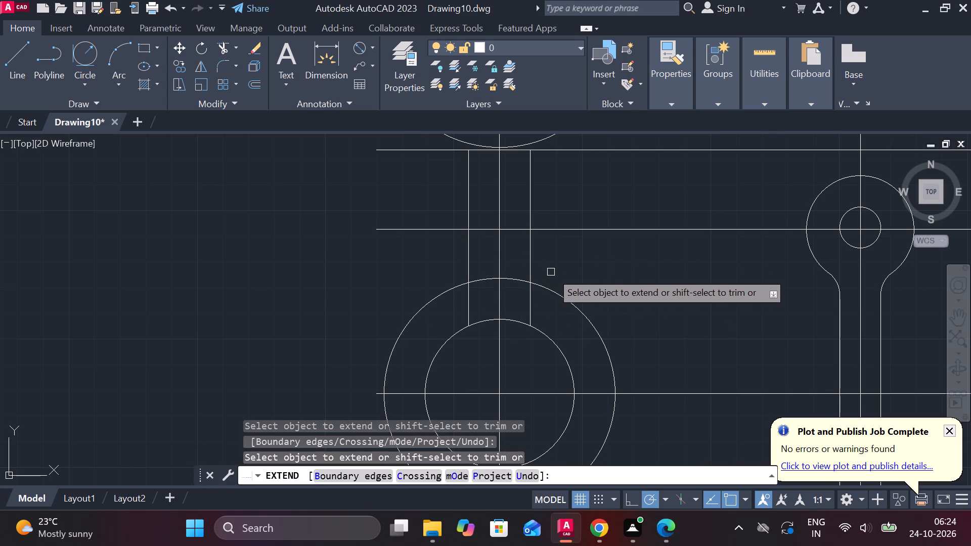
key(Escape)
Trim away the top arcs of both lower circles between the two 12-offset vertical lines.
text(TR)
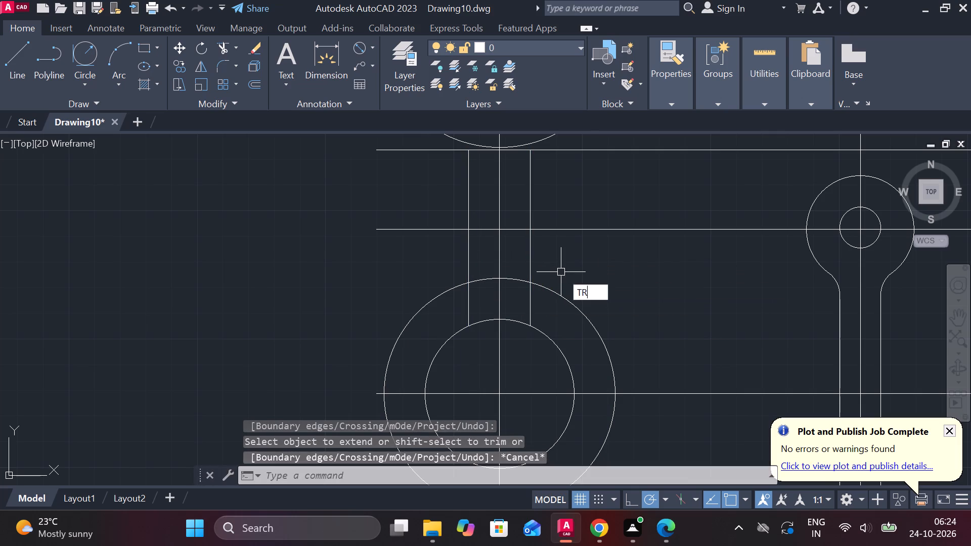
key(space)
click(485, 279)
click(511, 282)
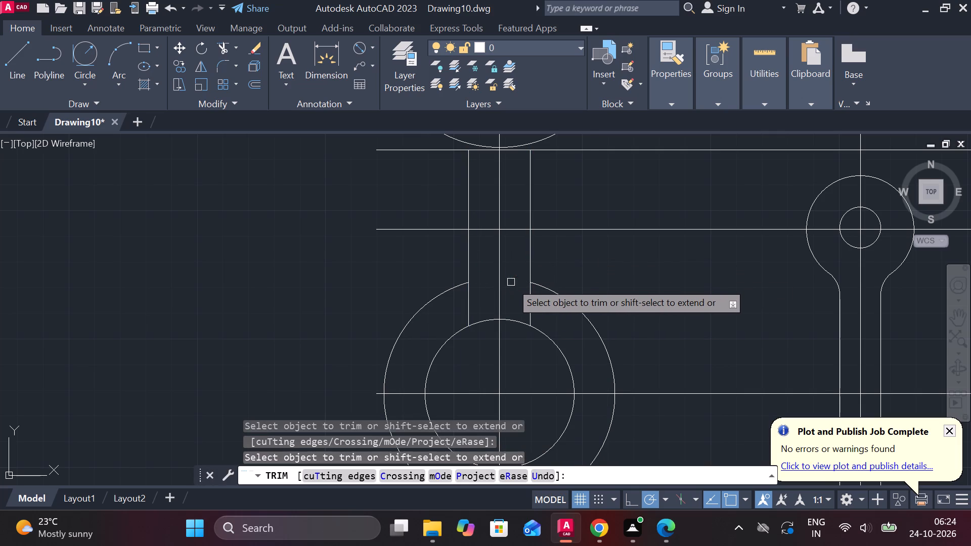
click(487, 317)
click(510, 318)
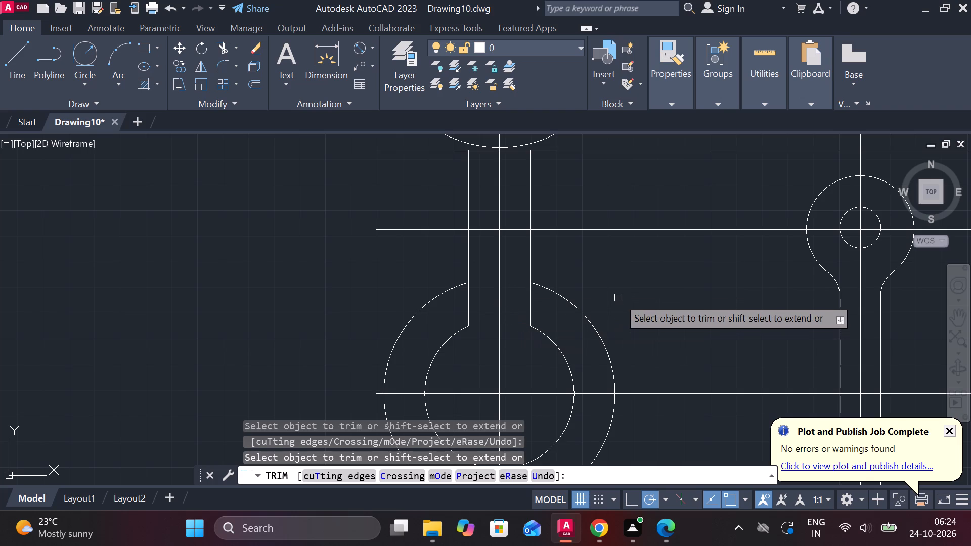
scroll(614, 297, down, 1)
middle_drag(614, 297, 619, 344)
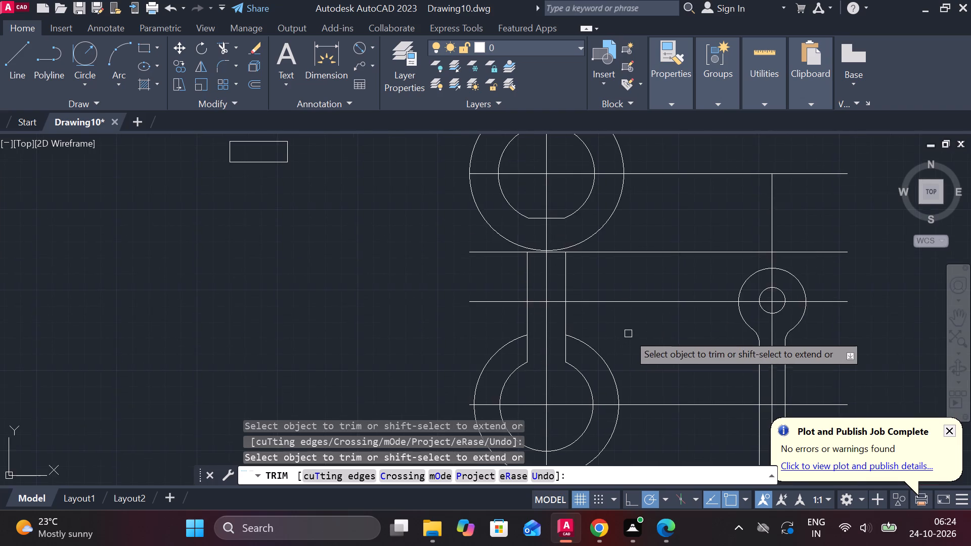
scroll(630, 331, up, 1)
key(Escape)
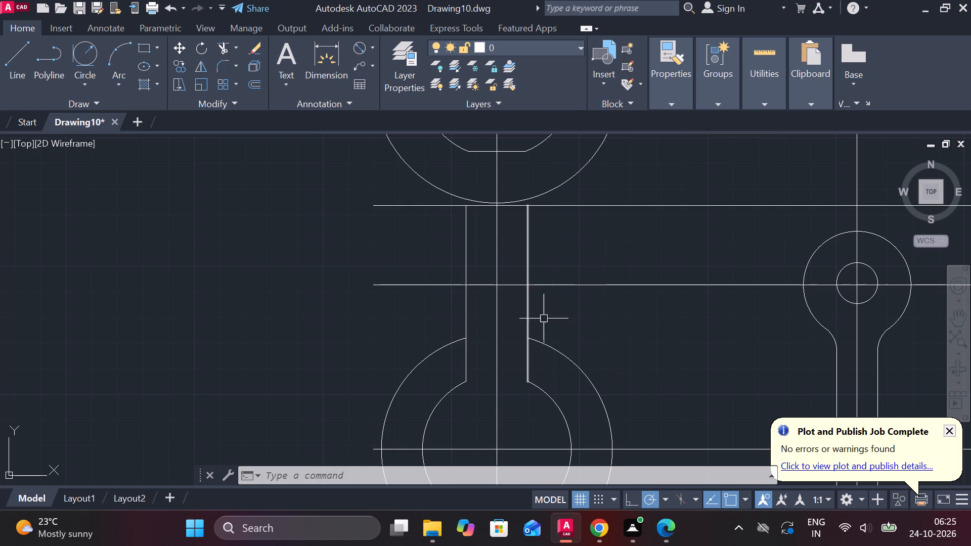
Offset the short vertical line between the upper and lower circles by 27 to both sides.
click(501, 261)
click(499, 259)
click(493, 265)
key(o)
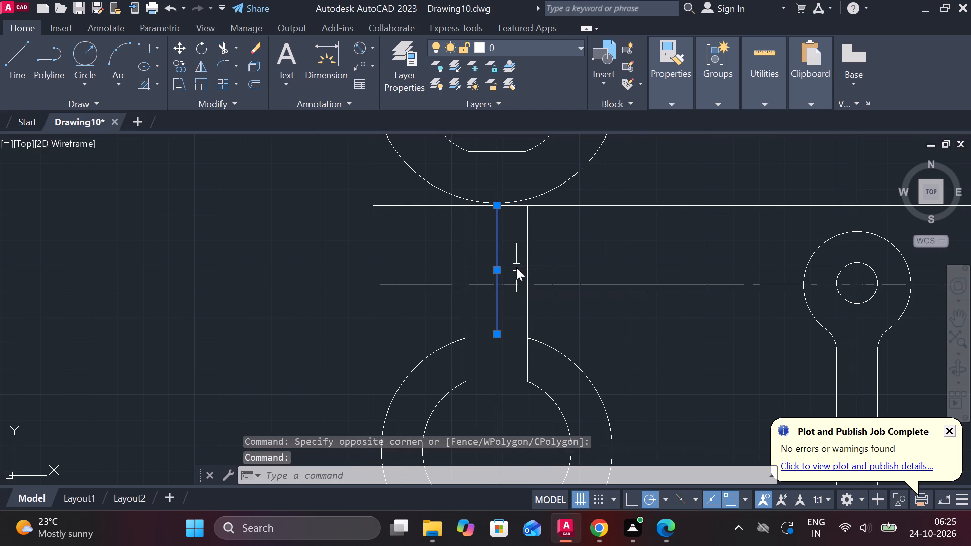
key(Return)
key(Return)
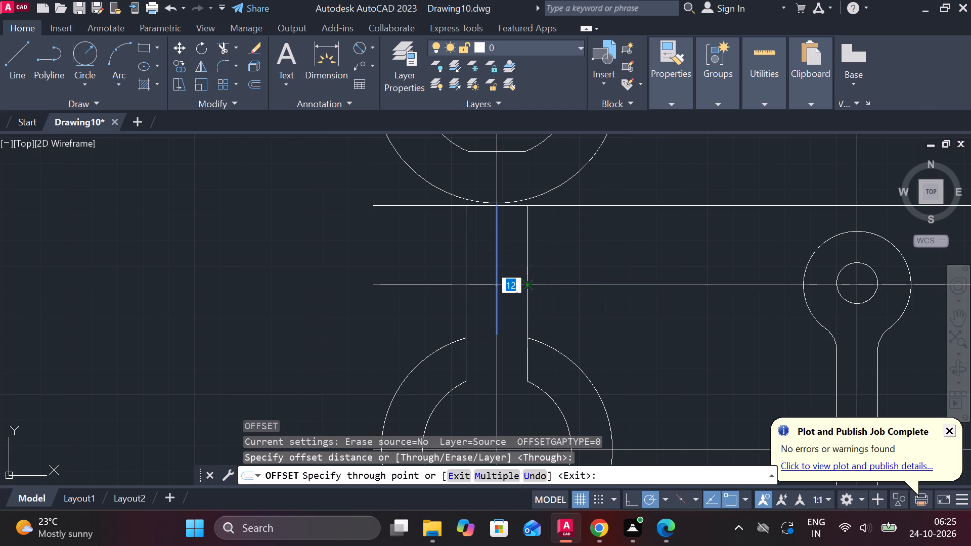
text(27)
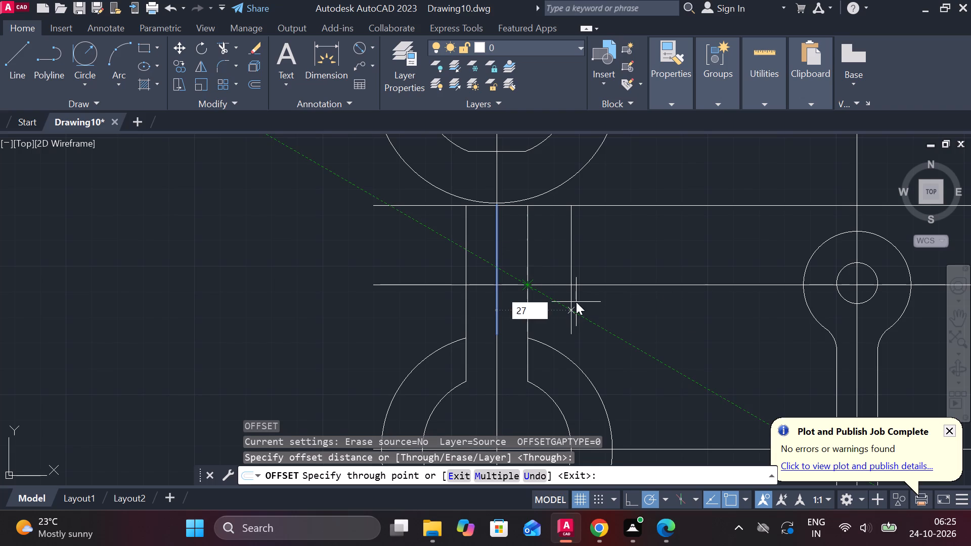
key(Return)
click(498, 281)
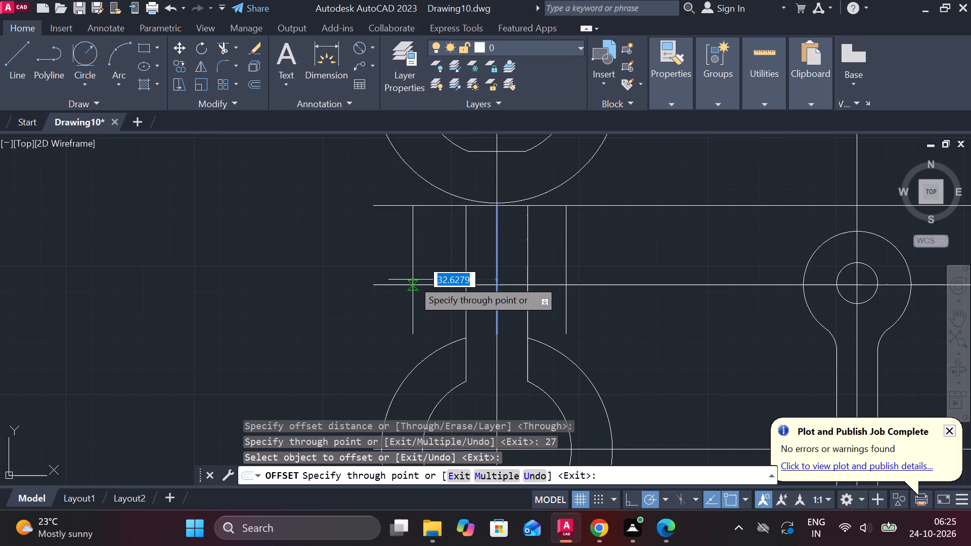
text(27)
key(Return)
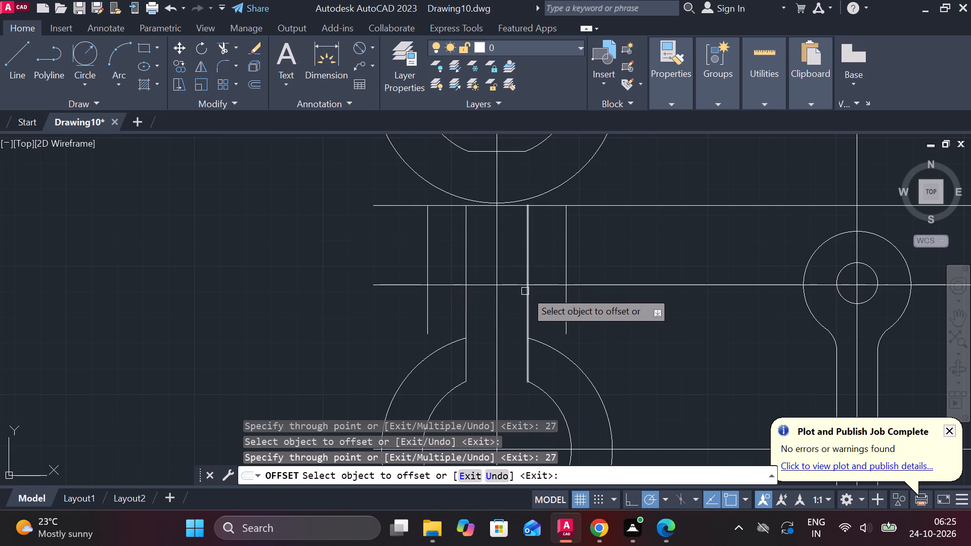
key(Escape)
Draw a horizontal line along the side boss's centre line between the two 27-offset vertical lines.
key(l)
key(Return)
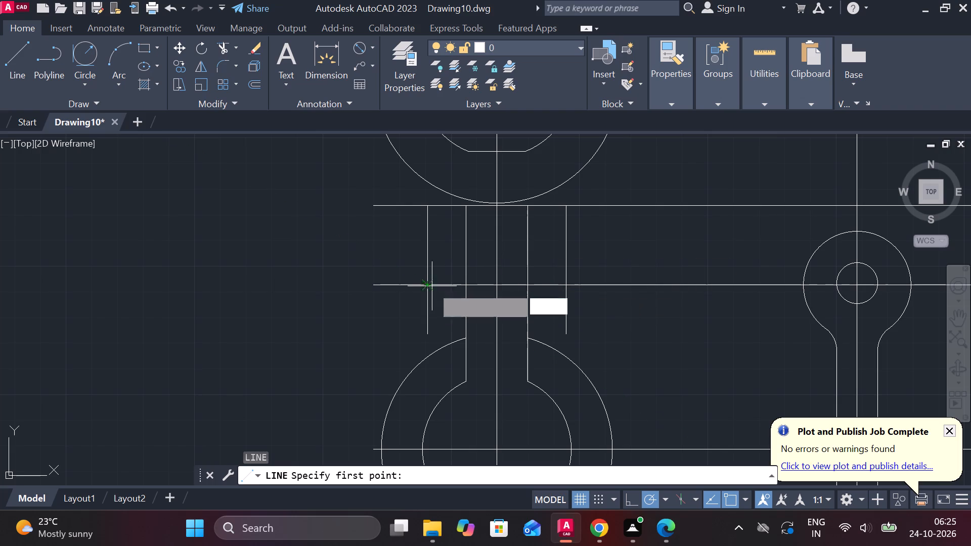
click(426, 285)
click(563, 285)
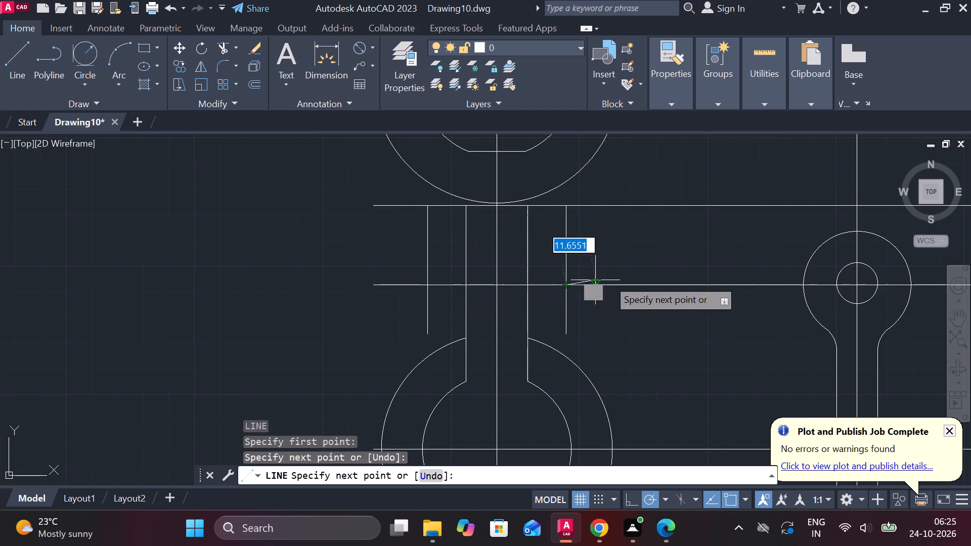
key(Escape)
Offset the short horizontal line between the 27-offset verticals by 8 both upward and downward.
click(545, 287)
key(o)
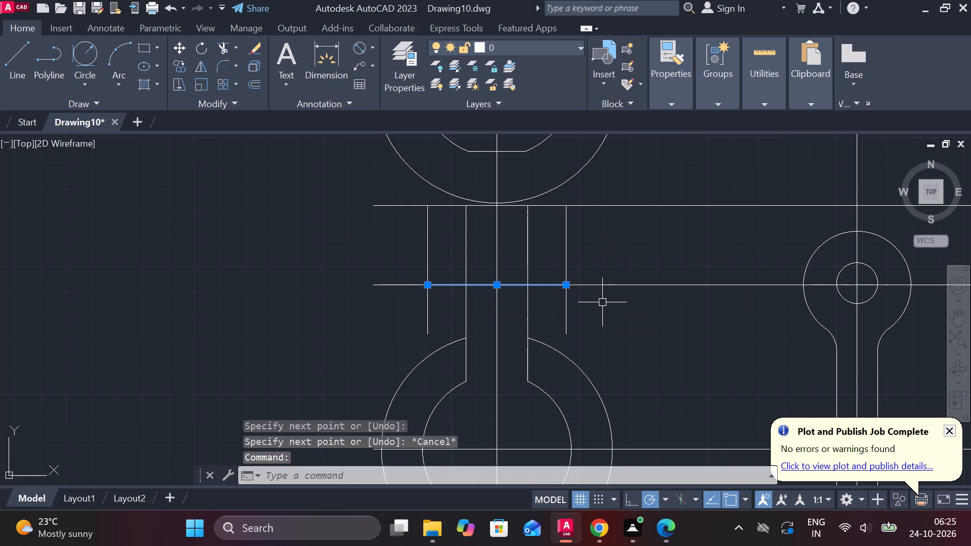
key(Return)
key(Return)
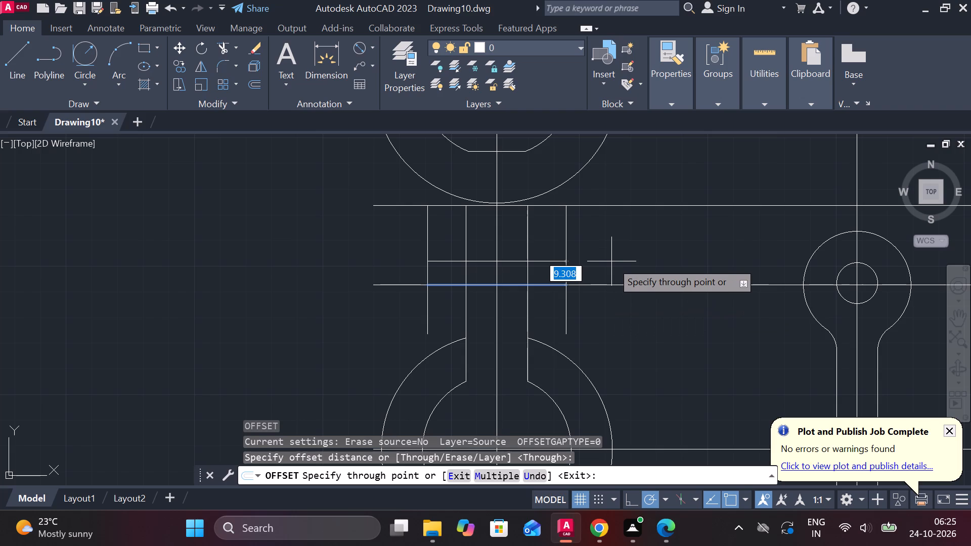
key(8)
key(Return)
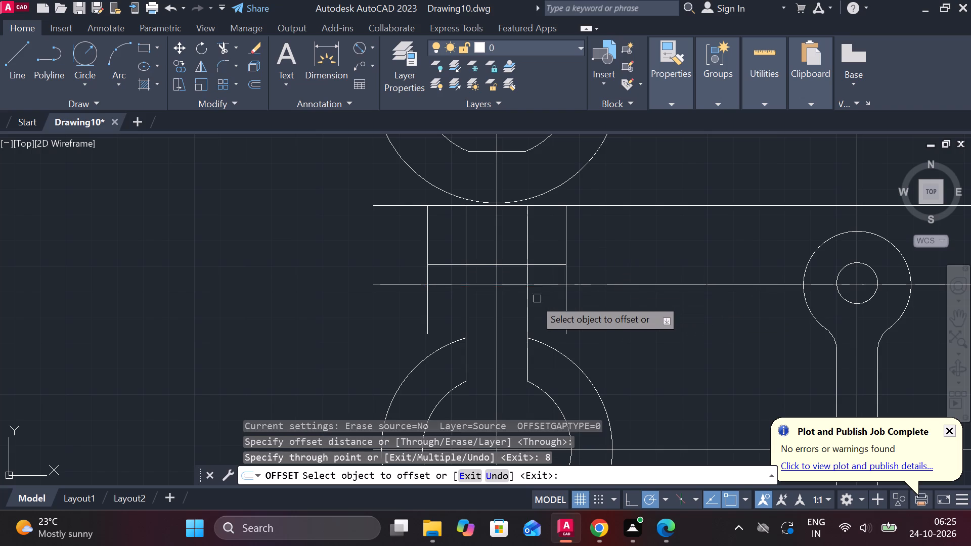
click(513, 288)
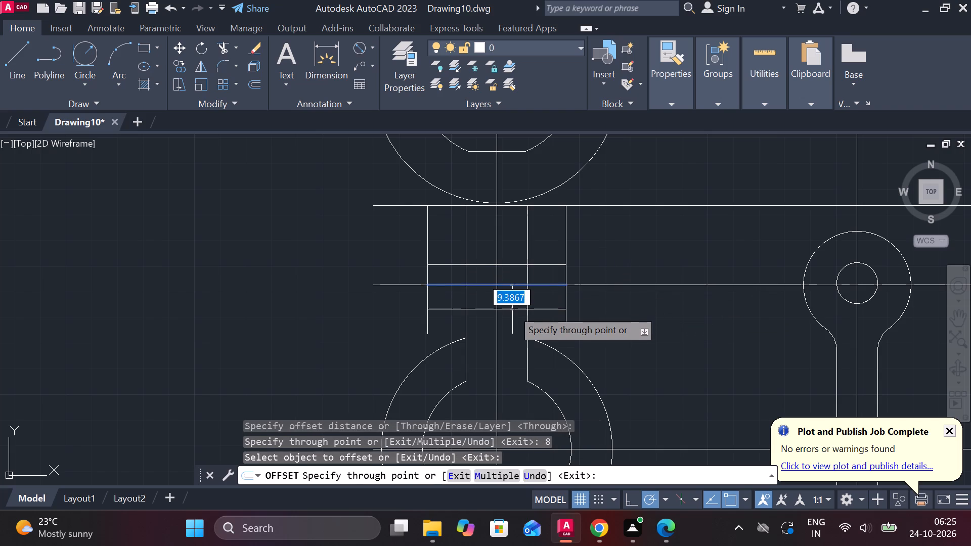
key(8)
key(Return)
key(Escape)
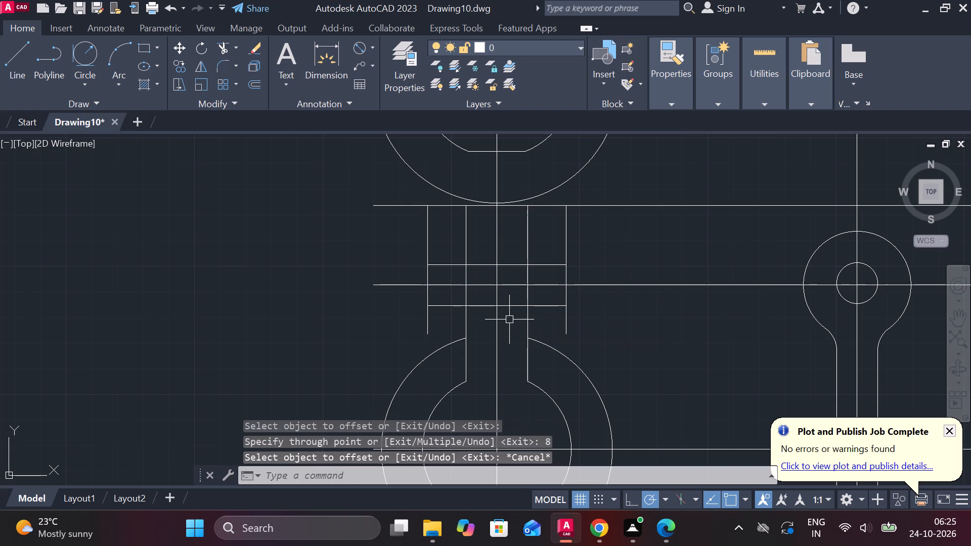
Select the short vertical centre line between the upper and lower circles.
click(496, 294)
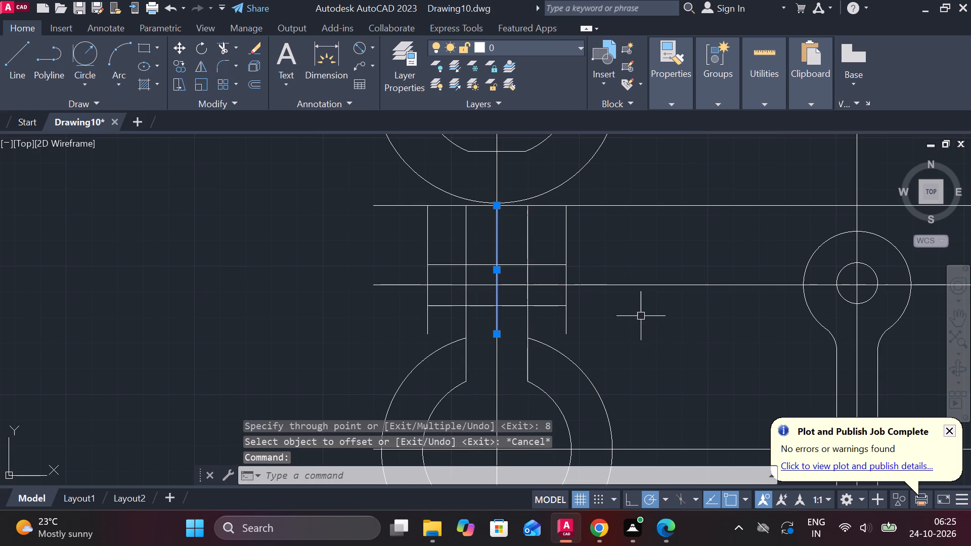
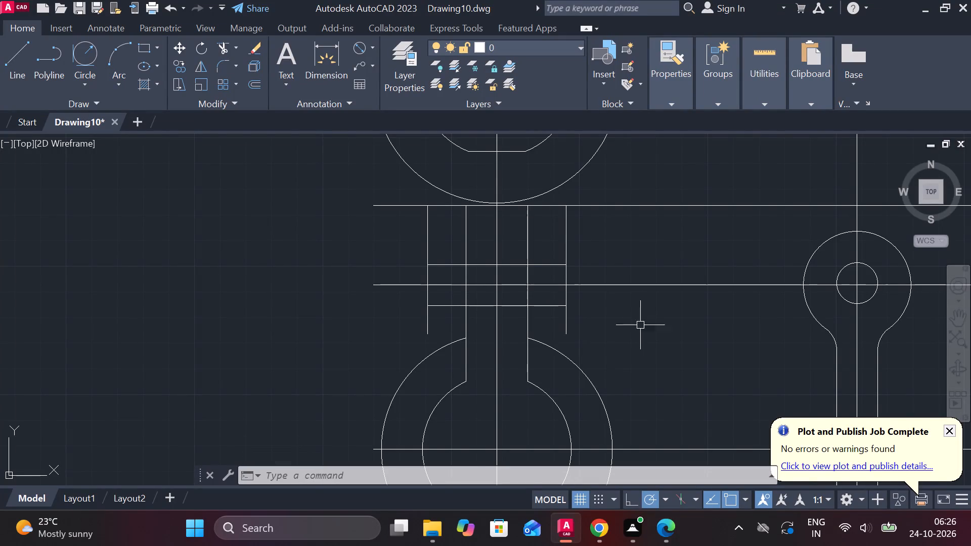
Extend the two 27-offset vertical lines down to the lower outer circle.
key(e)
text(X)
key(space)
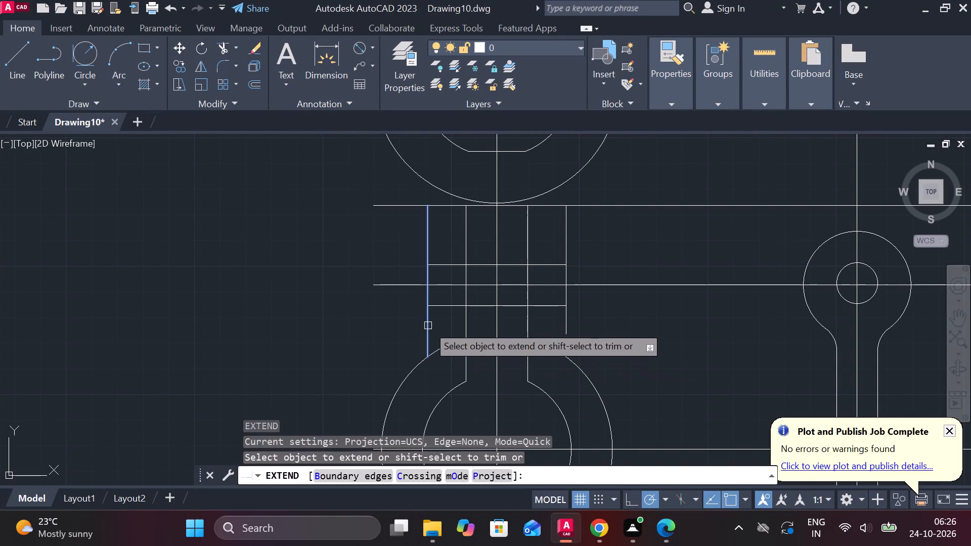
click(428, 326)
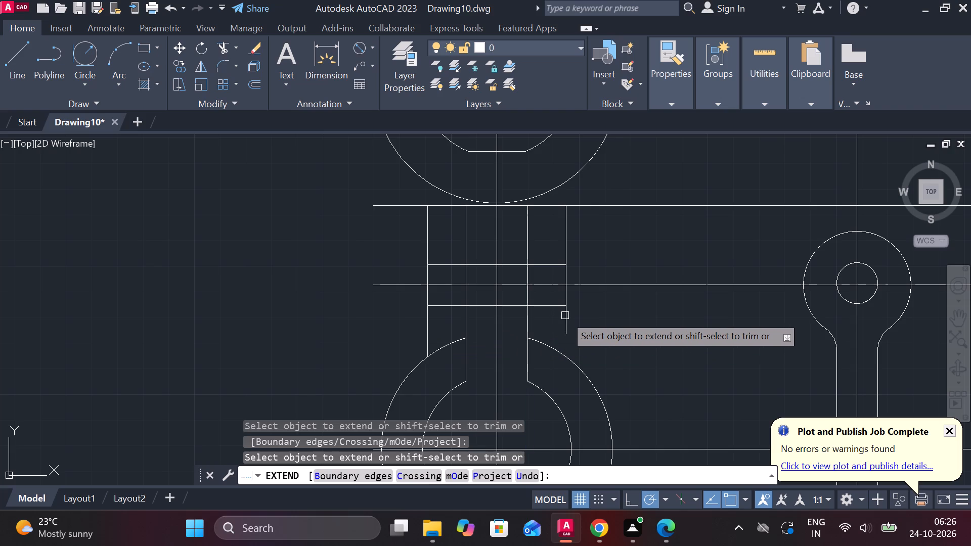
click(565, 315)
key(Escape)
Trim the lower outer circle's arcs between the neck lines and the 27-offset vertical lines on both sides.
text(TR)
key(space)
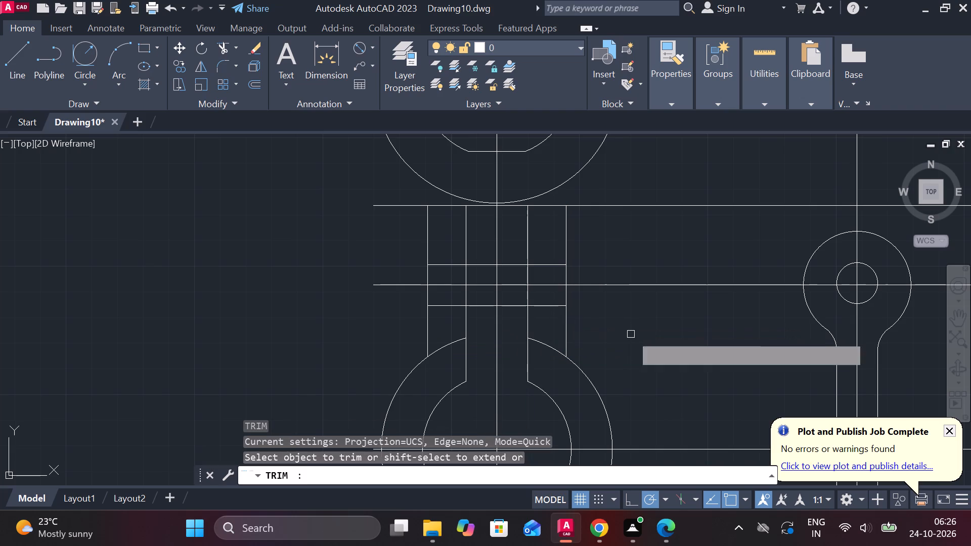
click(456, 345)
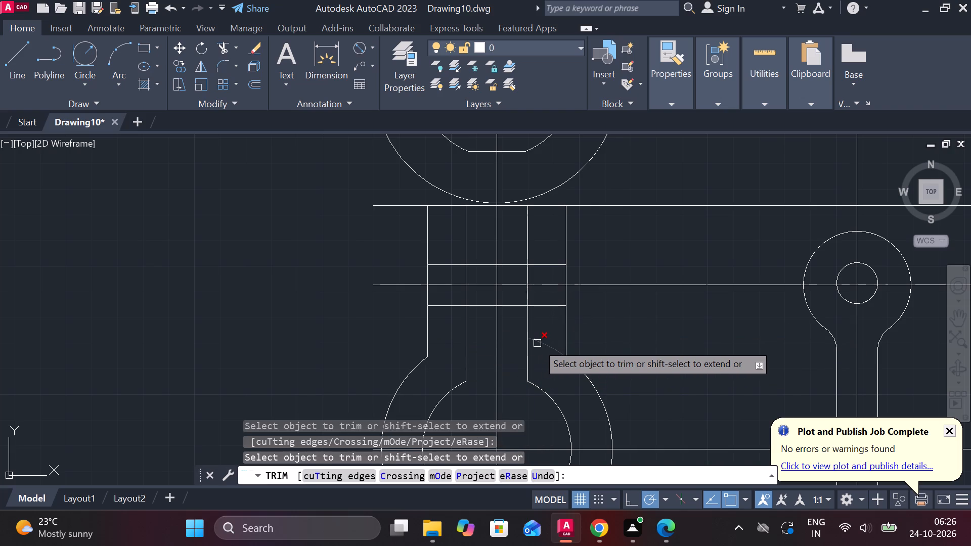
click(537, 343)
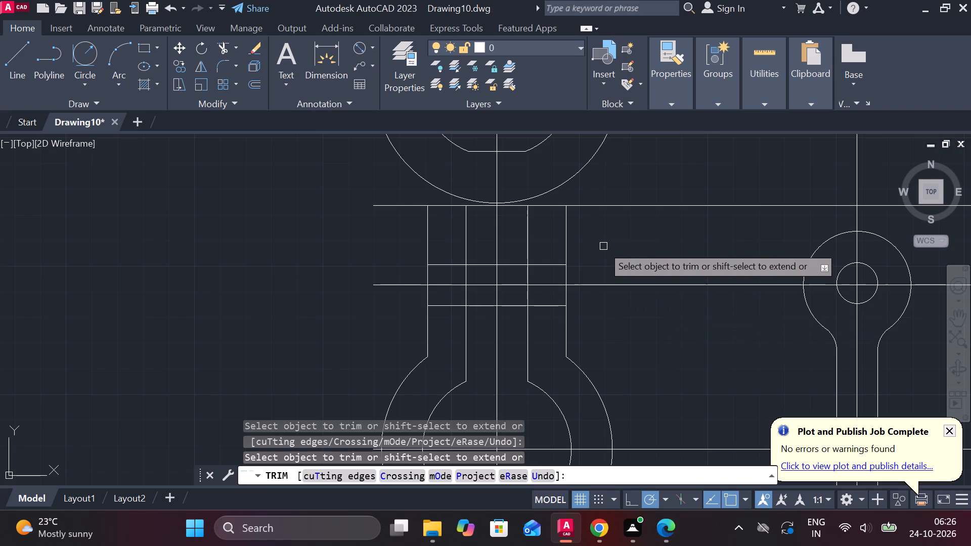
key(Escape)
Draw a line from the midpoint of the upper opening's flat edge 18 to the right, continuing vertically down to the horizontal line below the circle.
scroll(608, 250, down, 1)
middle_drag(608, 250, 628, 345)
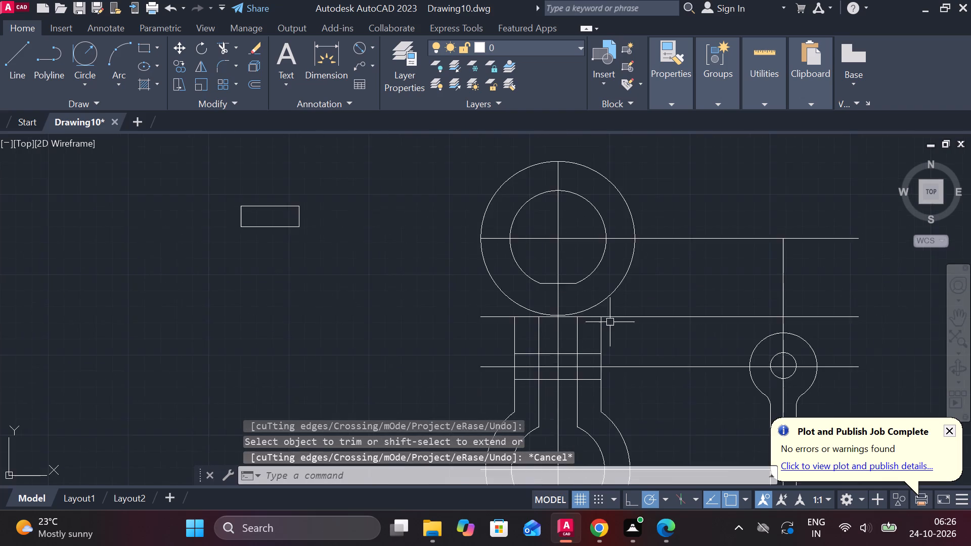
scroll(593, 305, up, 2)
key(l)
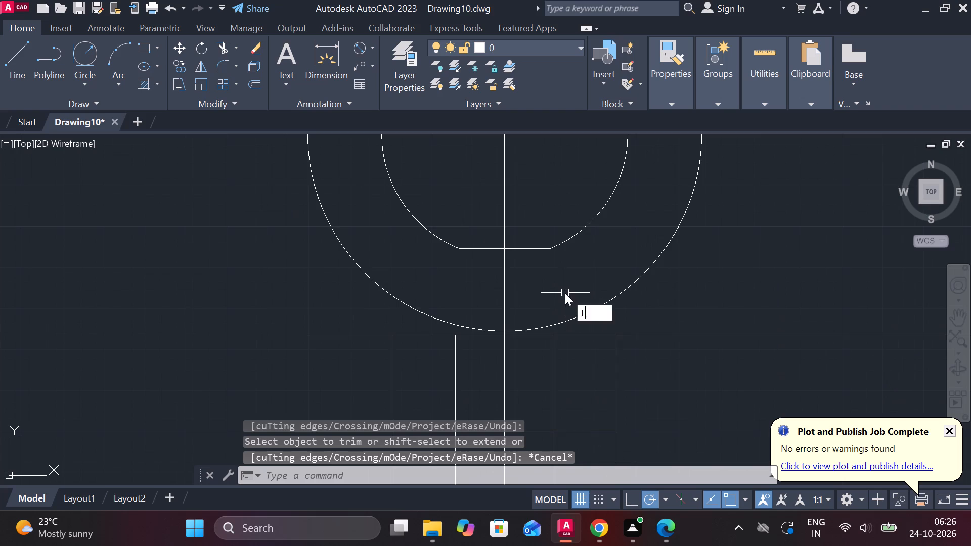
key(Return)
click(509, 253)
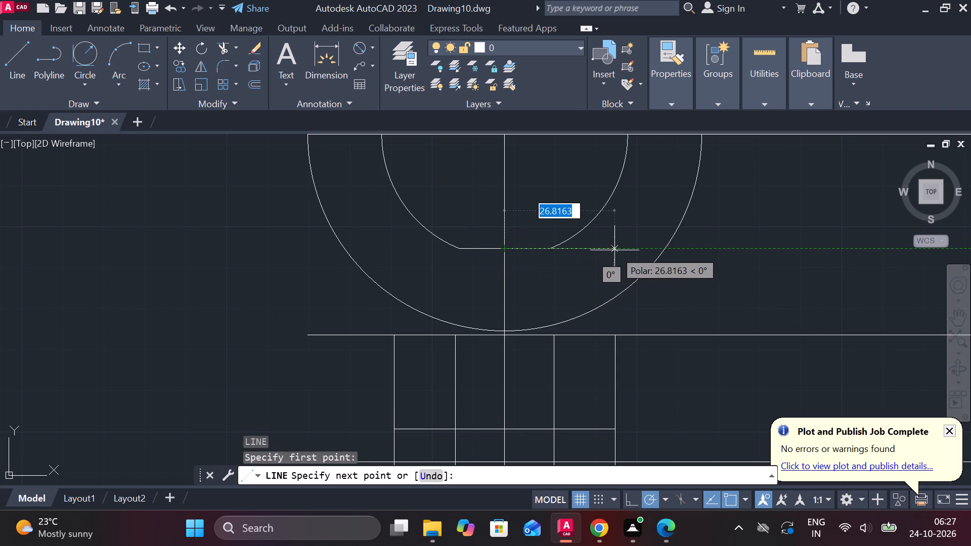
text(18)
key(Return)
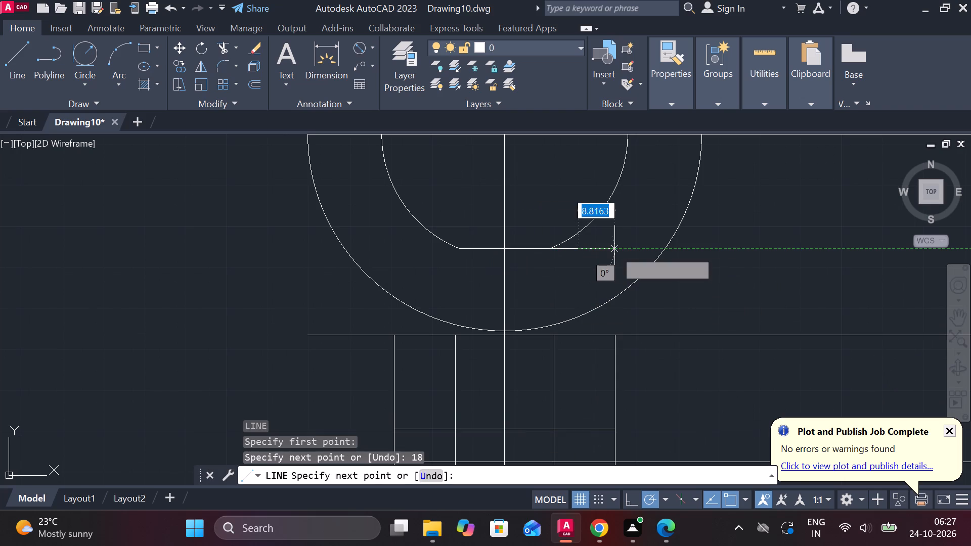
scroll(581, 348, up, 2)
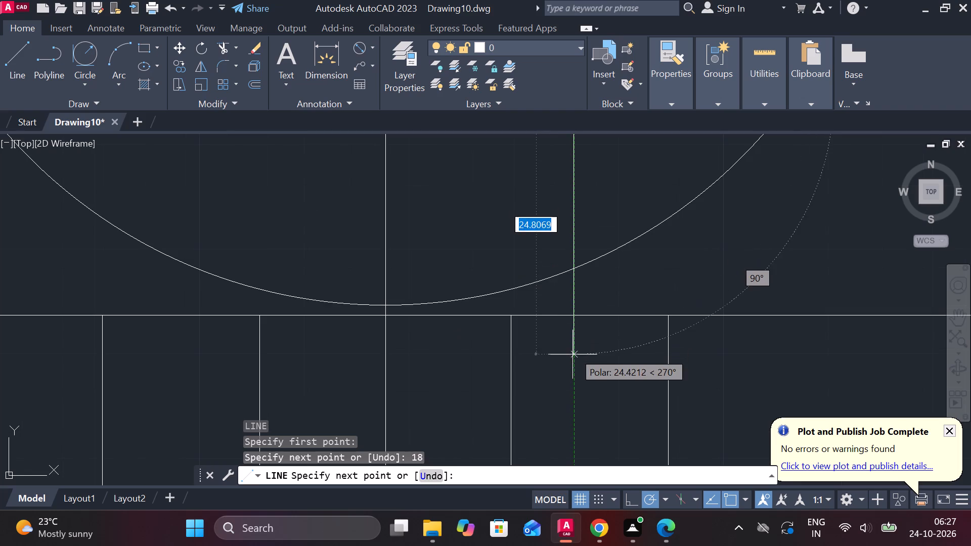
click(578, 313)
key(Escape)
Mirror the new vertical line about the vertical centre line, keeping the original.
scroll(636, 284, down, 1)
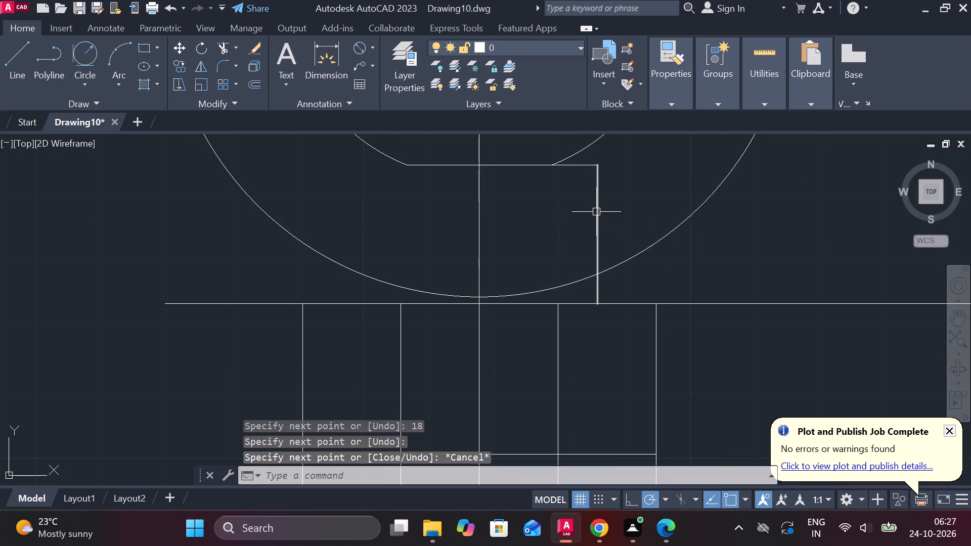
click(596, 212)
text(MI)
key(Return)
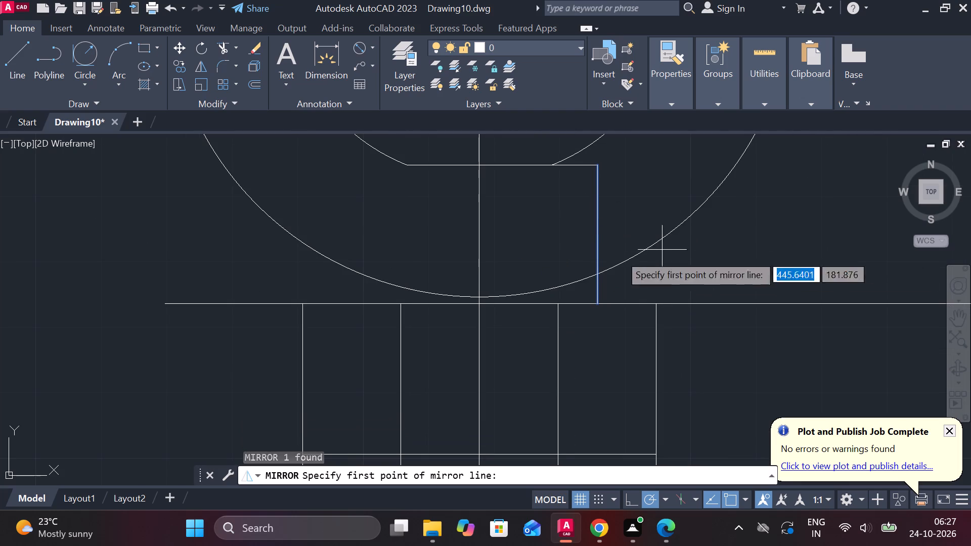
click(473, 293)
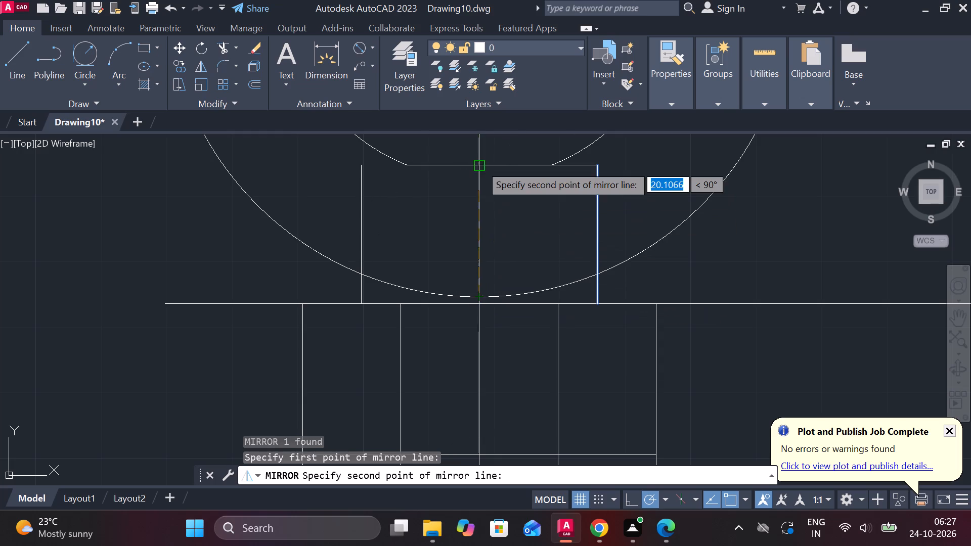
click(480, 164)
drag(522, 225, 480, 164)
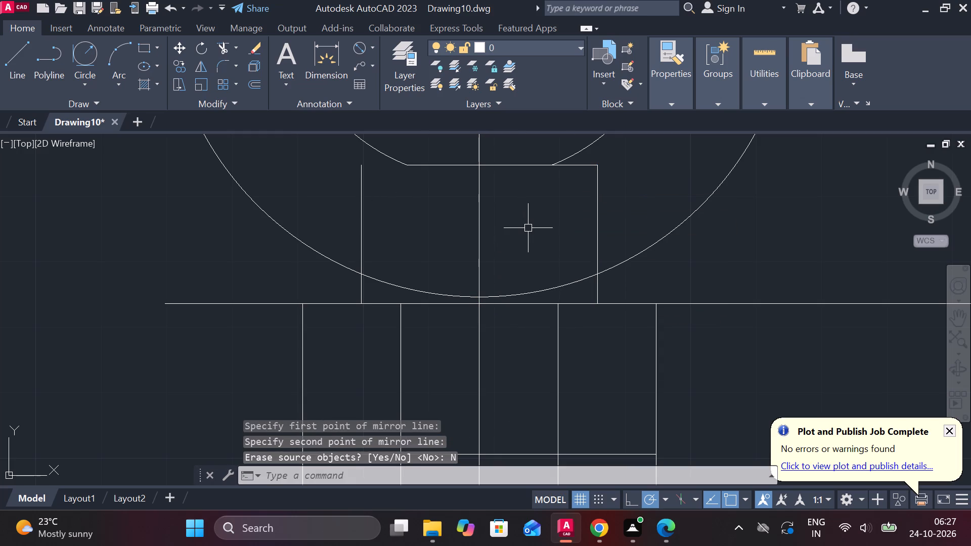
Trim the mirrored vertical line where it runs inside the upper outer circle.
text(TR)
key(space)
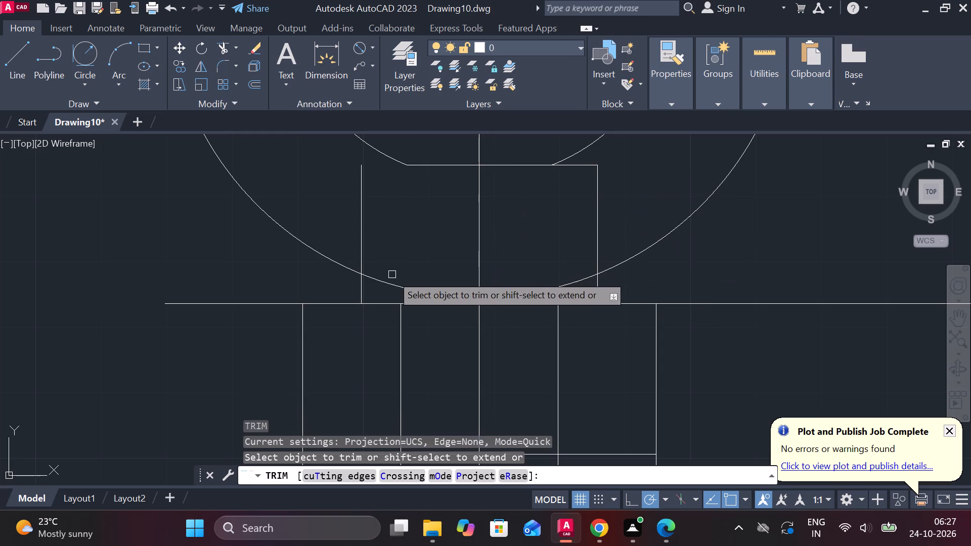
click(359, 260)
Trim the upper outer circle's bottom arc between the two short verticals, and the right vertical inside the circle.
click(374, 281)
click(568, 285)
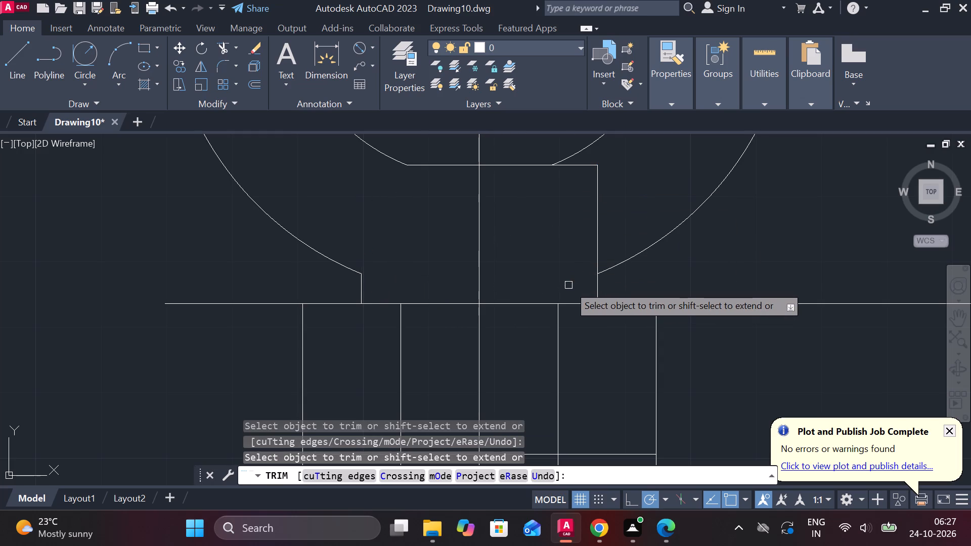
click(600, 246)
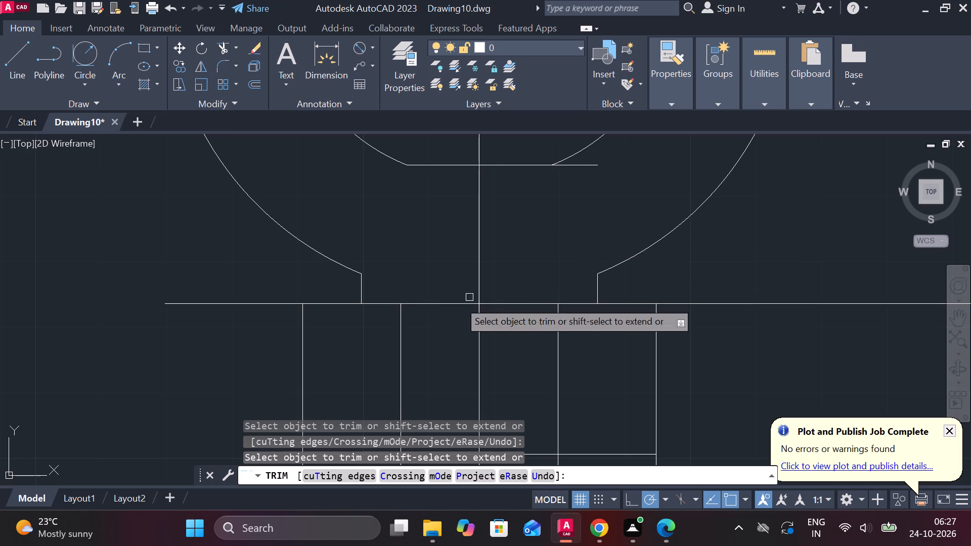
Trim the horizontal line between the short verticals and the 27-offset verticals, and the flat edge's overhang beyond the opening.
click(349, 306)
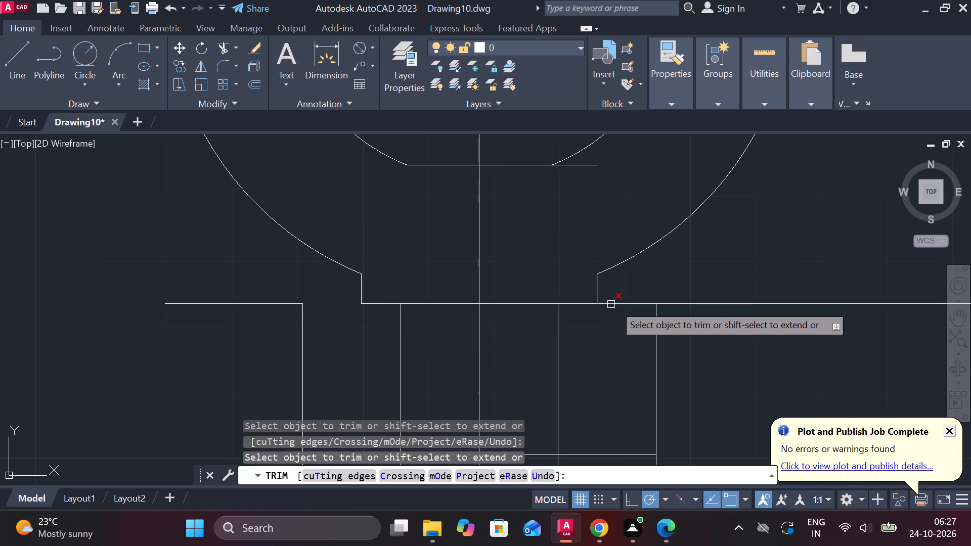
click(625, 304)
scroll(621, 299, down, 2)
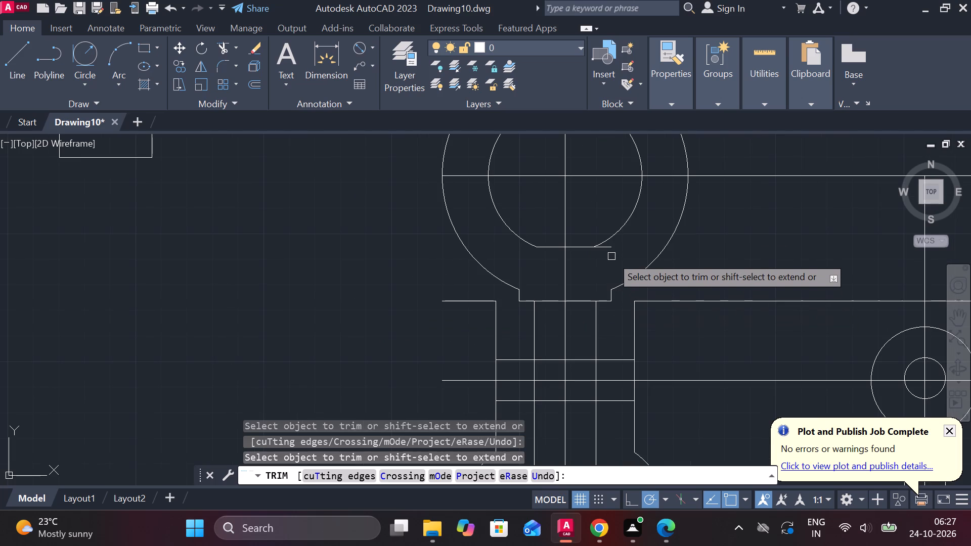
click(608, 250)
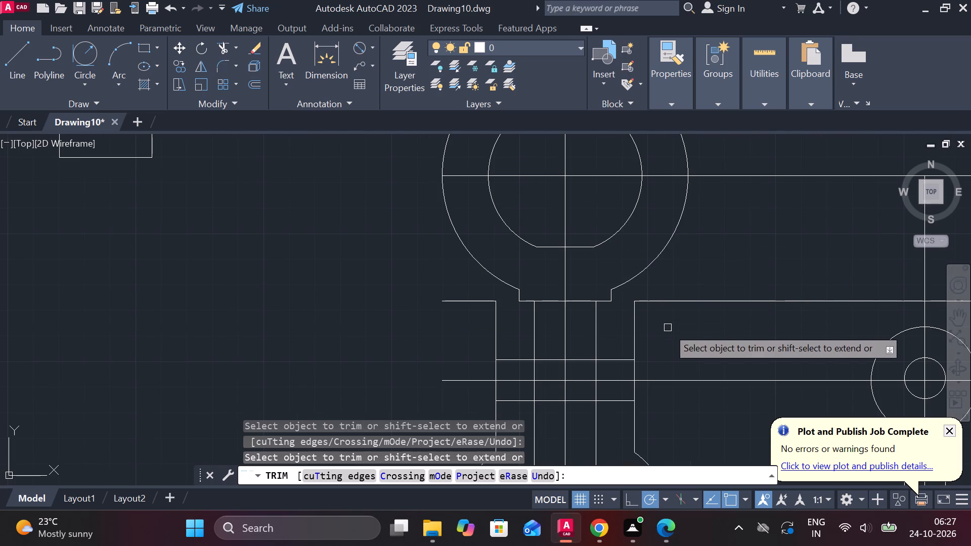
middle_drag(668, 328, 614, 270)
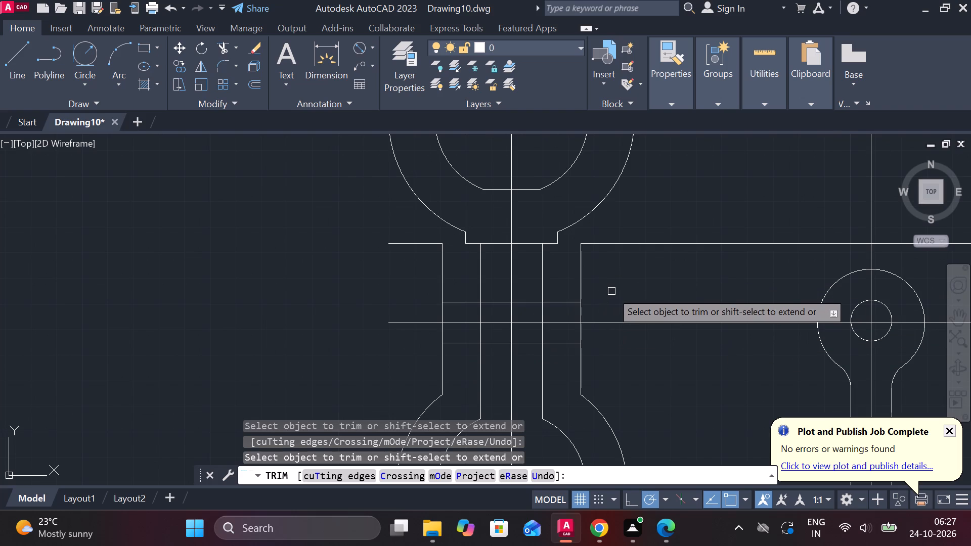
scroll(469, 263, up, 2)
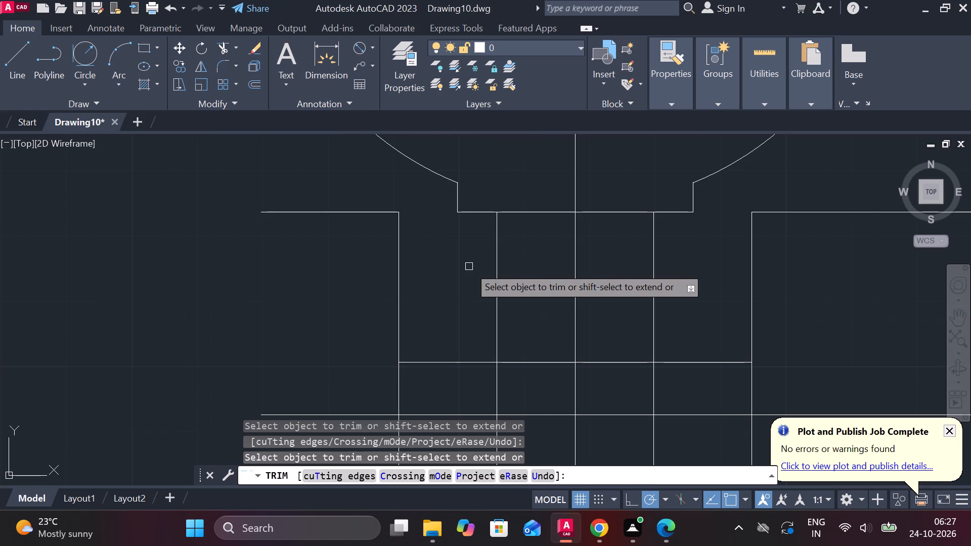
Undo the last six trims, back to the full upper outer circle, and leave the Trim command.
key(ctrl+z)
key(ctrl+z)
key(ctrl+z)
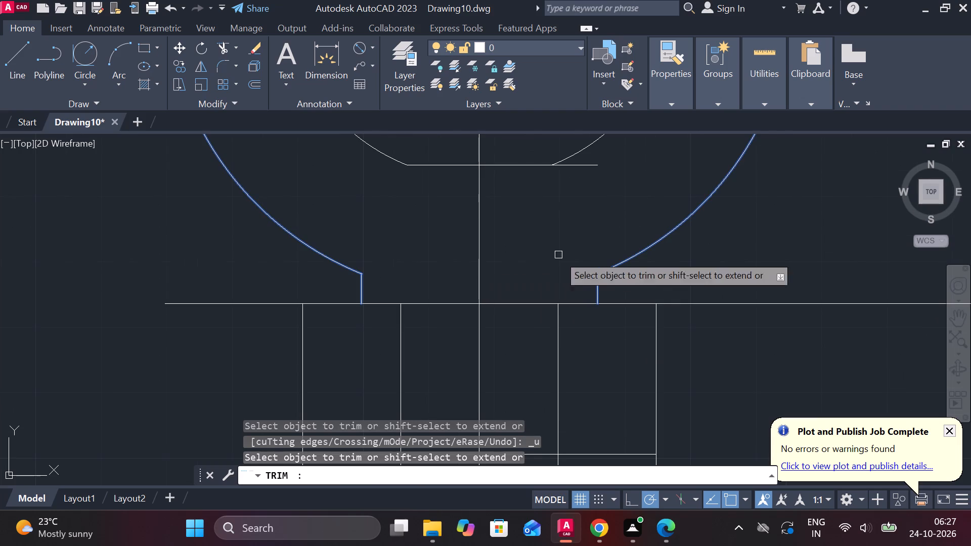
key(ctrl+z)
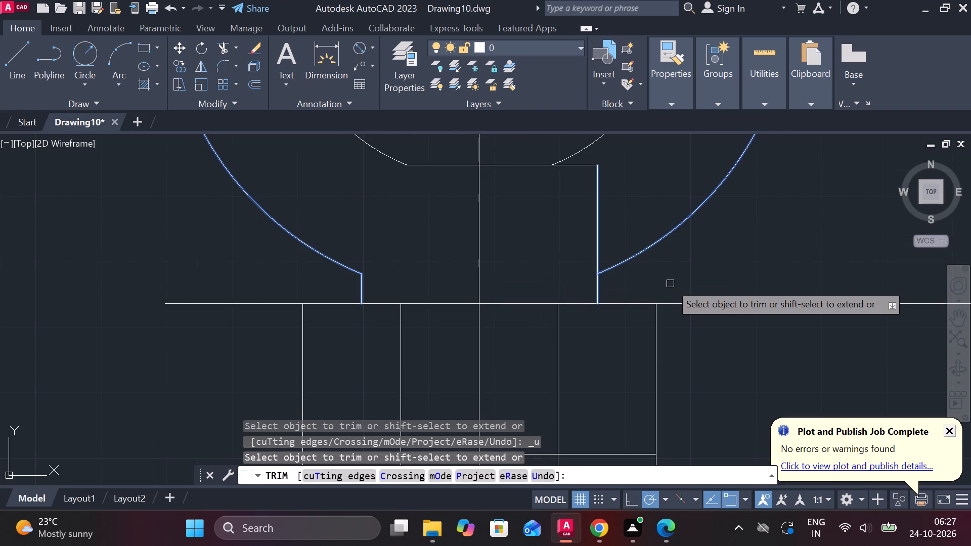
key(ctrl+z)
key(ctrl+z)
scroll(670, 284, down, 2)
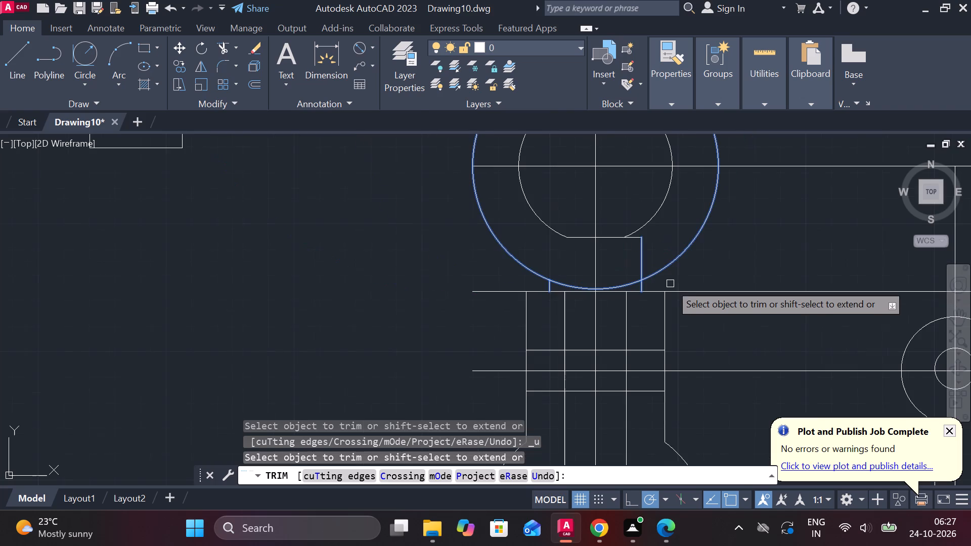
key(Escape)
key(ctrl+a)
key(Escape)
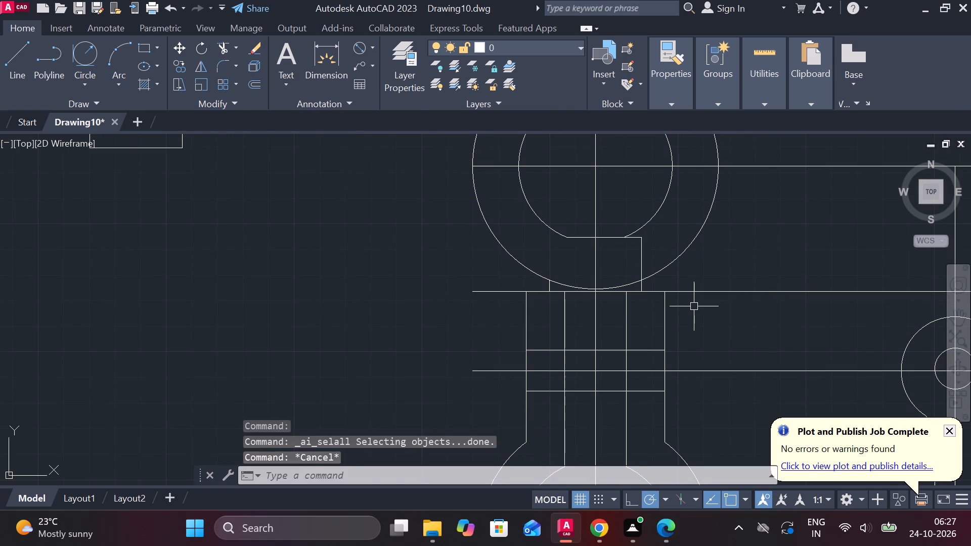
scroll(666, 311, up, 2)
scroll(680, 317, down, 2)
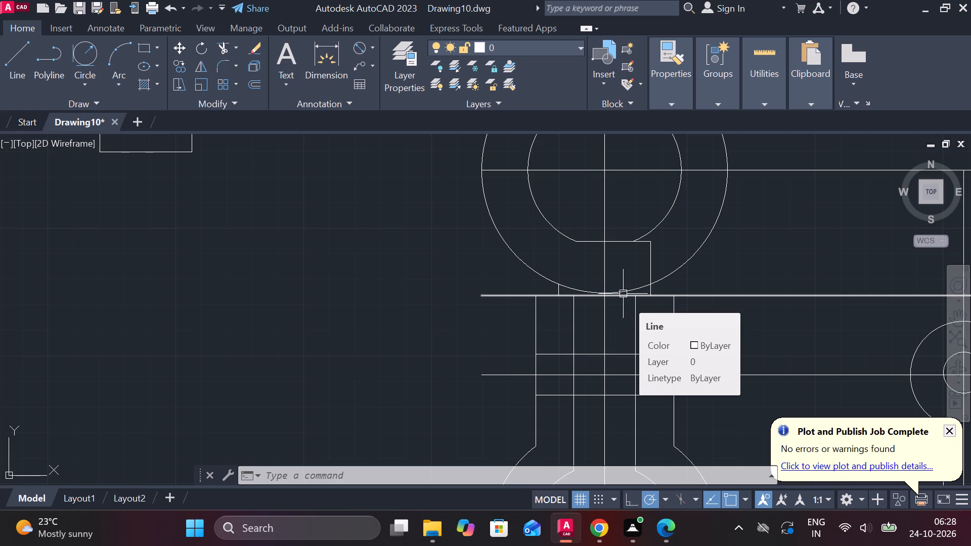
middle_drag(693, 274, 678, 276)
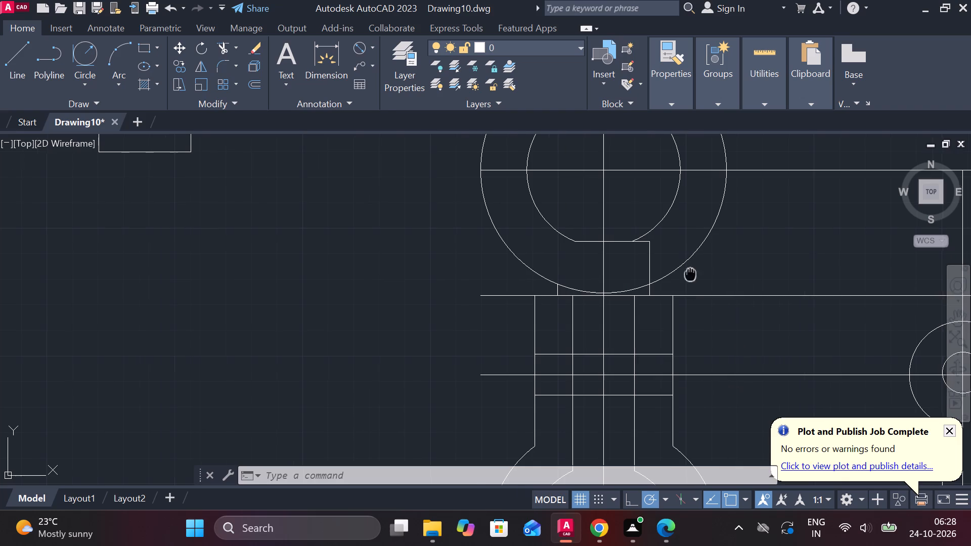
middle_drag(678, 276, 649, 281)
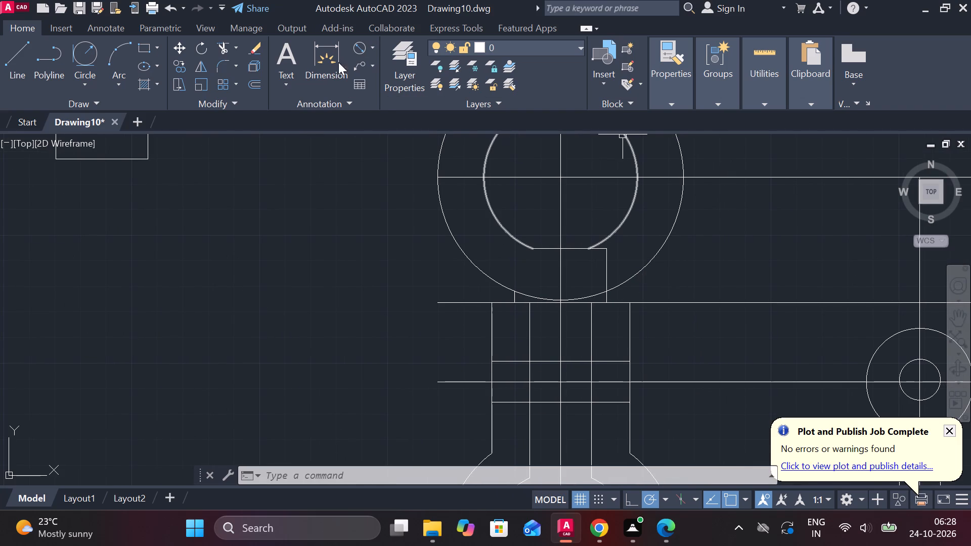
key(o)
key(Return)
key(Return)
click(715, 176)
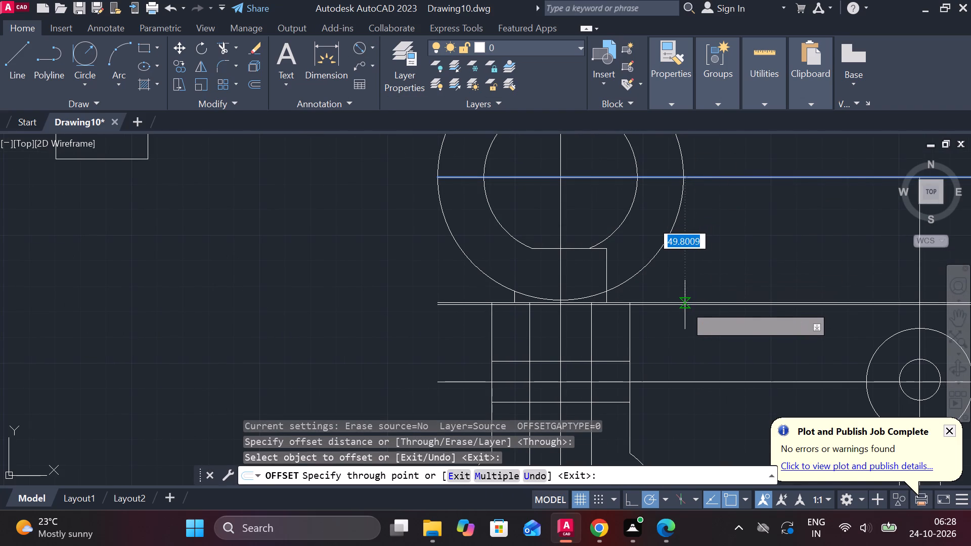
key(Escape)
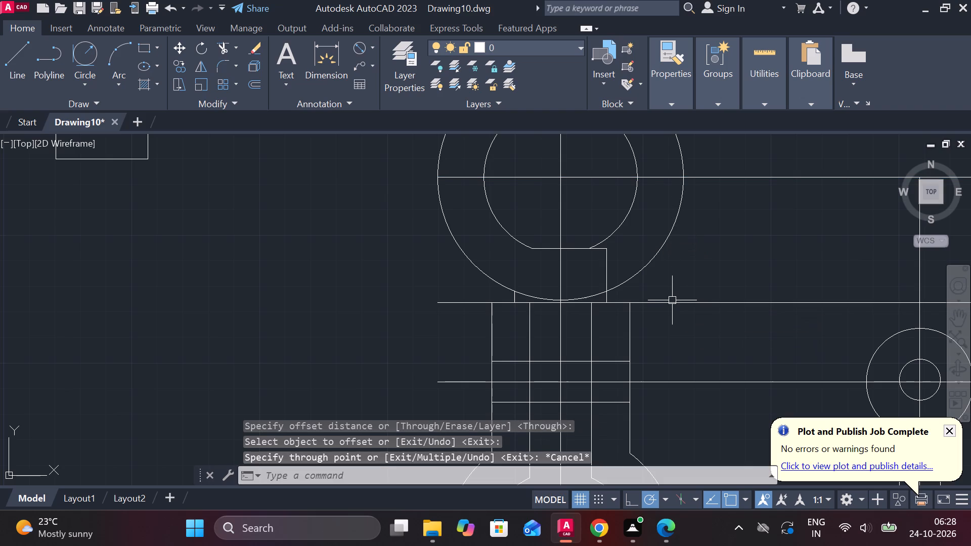
Offset the horizontal line just below the upper circle by 5 downward.
click(672, 300)
key(o)
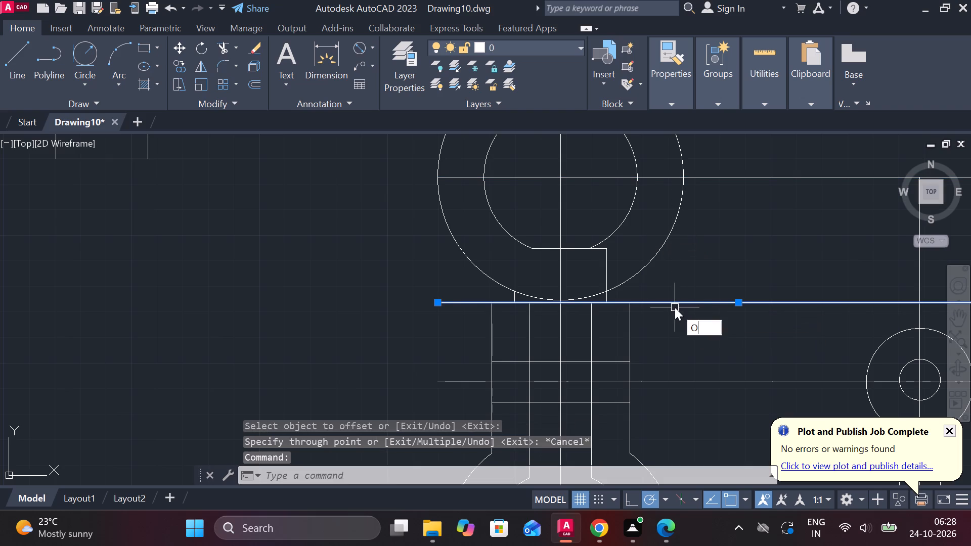
key(Return)
key(Return)
key(5)
key(Return)
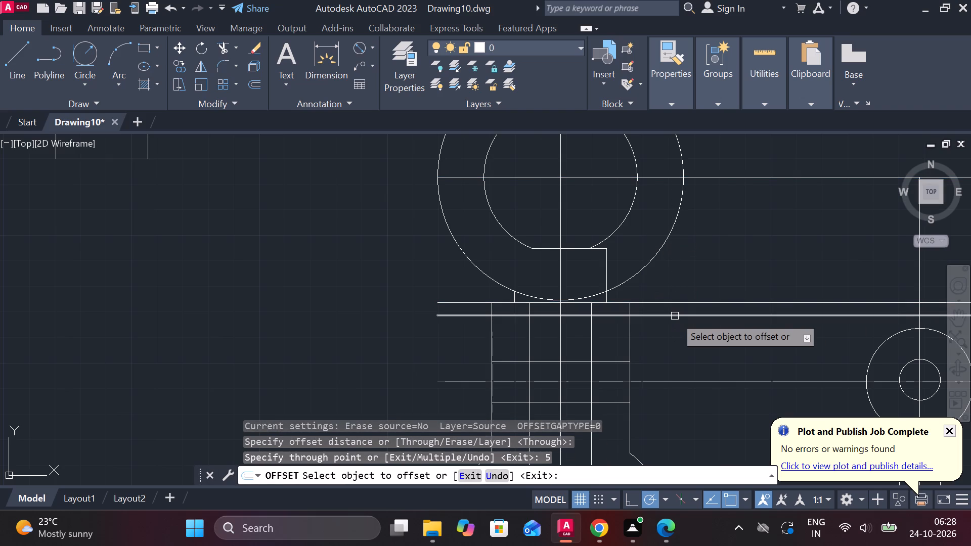
scroll(675, 316, up, 3)
scroll(678, 339, down, 2)
key(Escape)
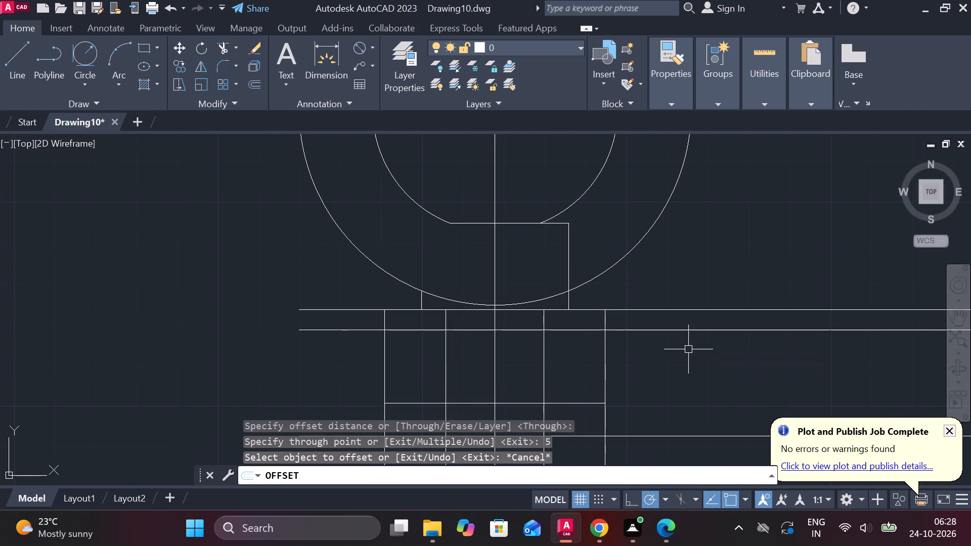
Trim both overhanging ends of the 5-offset horizontal line beyond the outer neck verticals.
text(TR)
key(space)
click(679, 327)
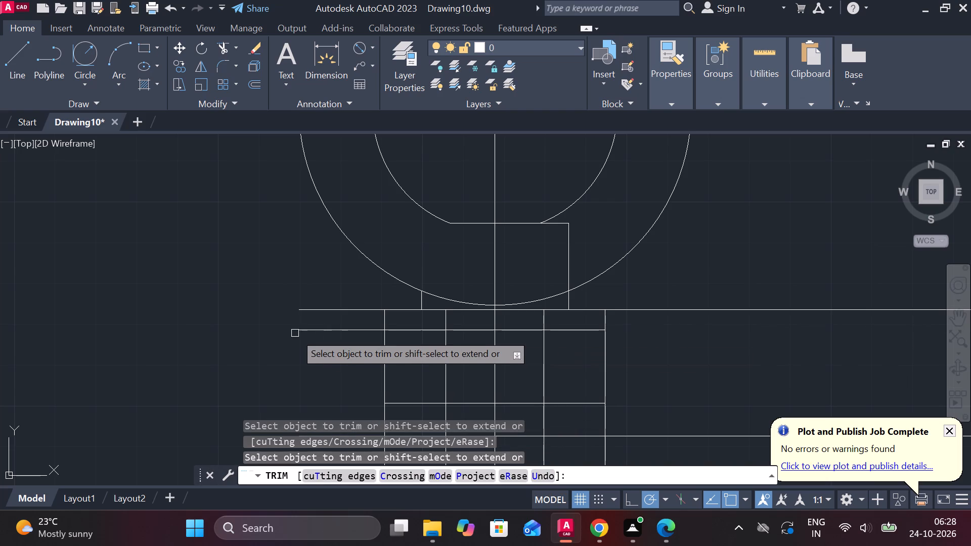
click(311, 330)
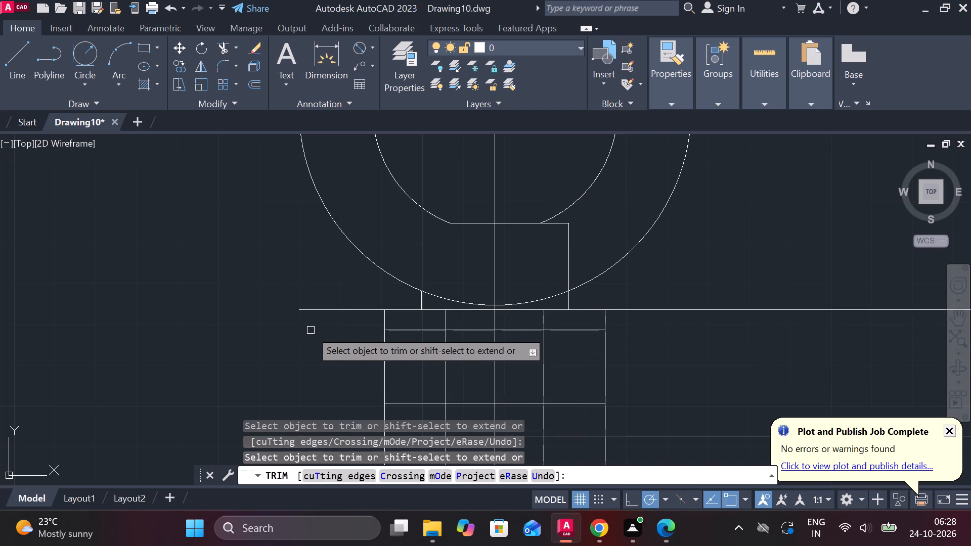
key(Escape)
Draw a 5-long vertical line from the foot of the right 18-offset vertical down to the offset horizontal line.
key(l)
key(Return)
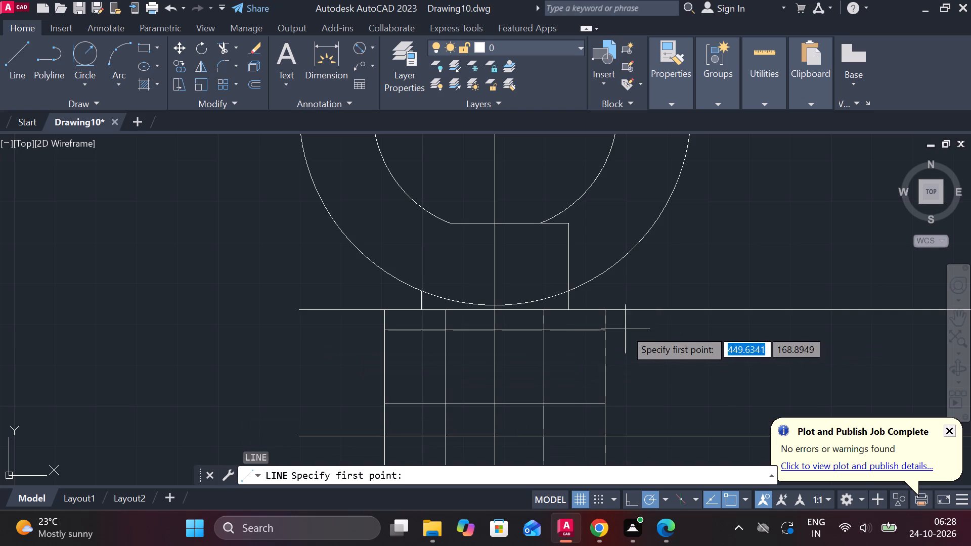
scroll(625, 329, up, 2)
click(485, 282)
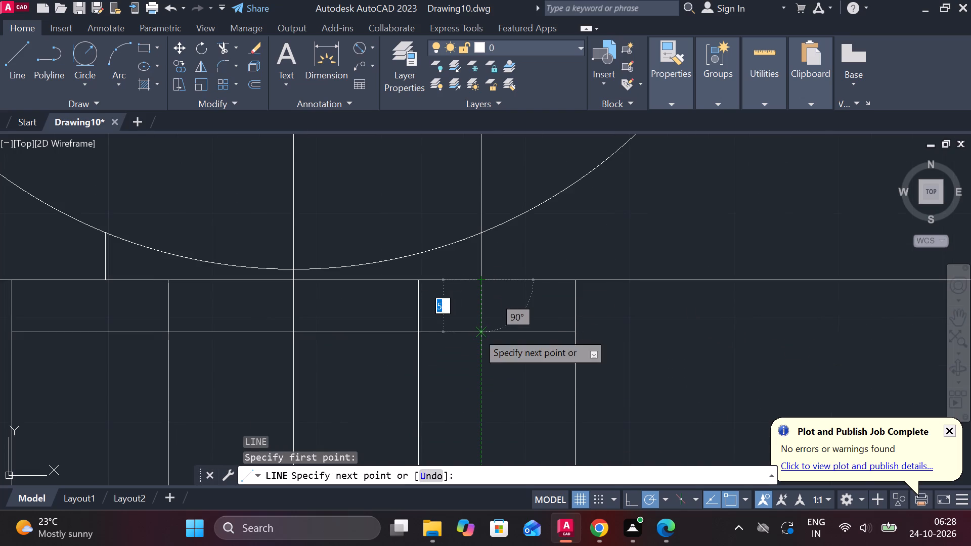
click(477, 332)
key(Escape)
Trim the offset horizontal line between the new short vertical and the right outer neck vertical.
text(TR)
key(space)
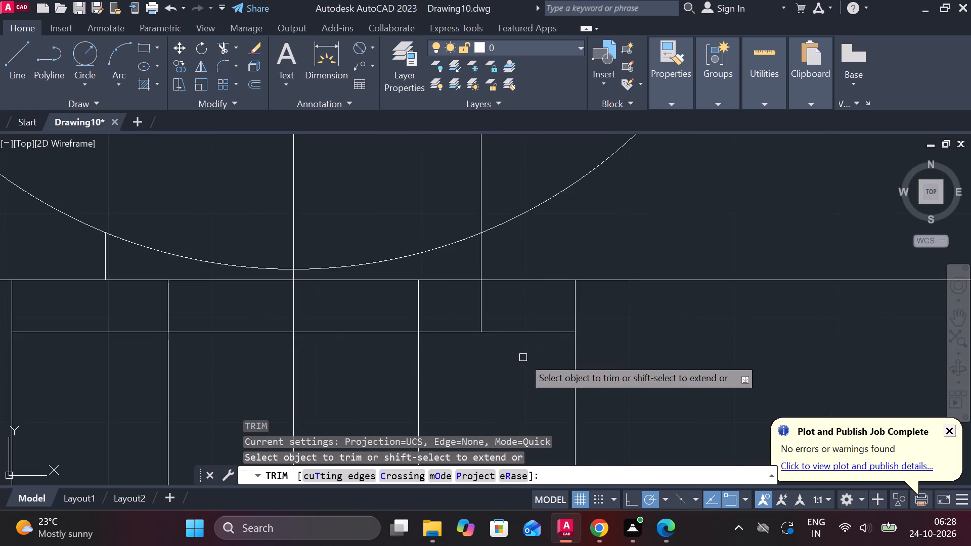
click(520, 331)
scroll(520, 331, down, 2)
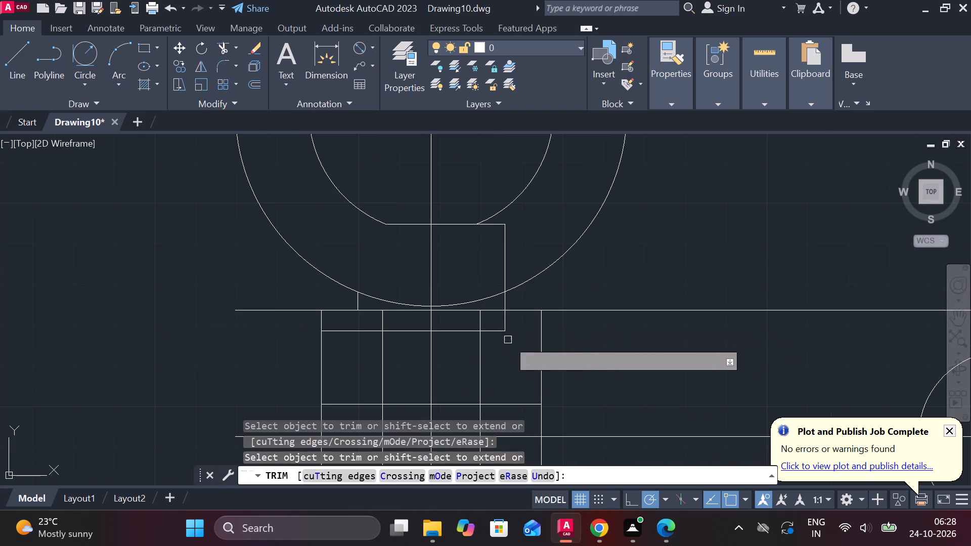
middle_drag(248, 341, 284, 342)
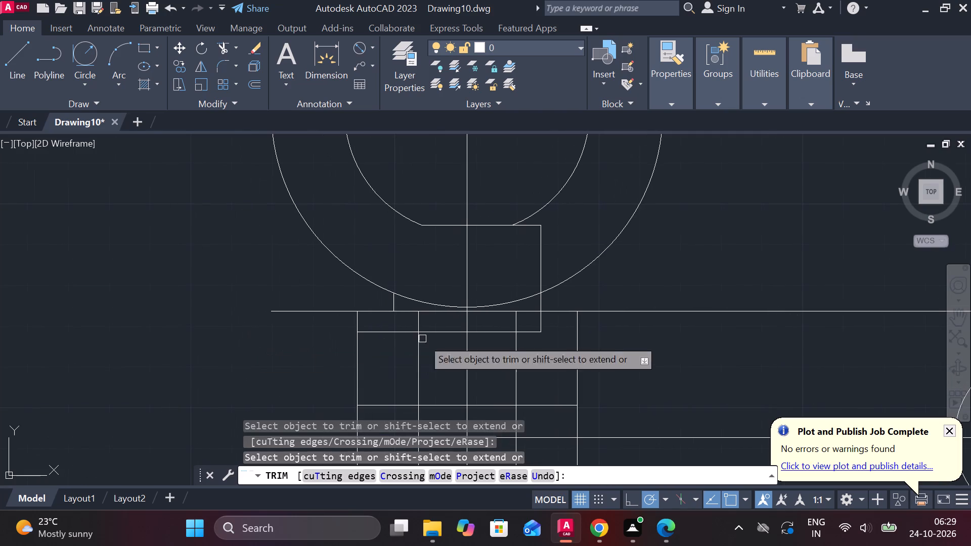
key(Escape)
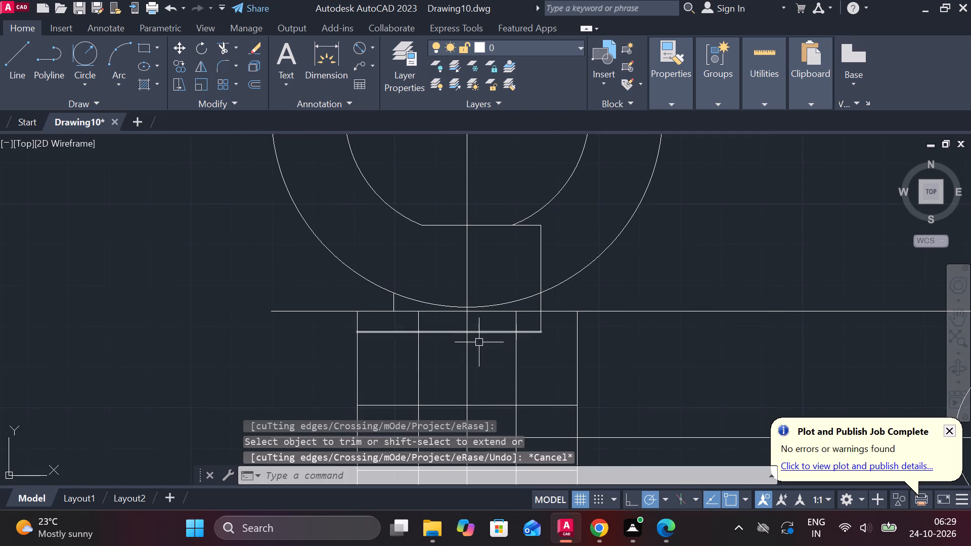
Mirror the 5-long vertical about the vertical centre line, keeping the source line.
click(539, 315)
text(MI)
key(Return)
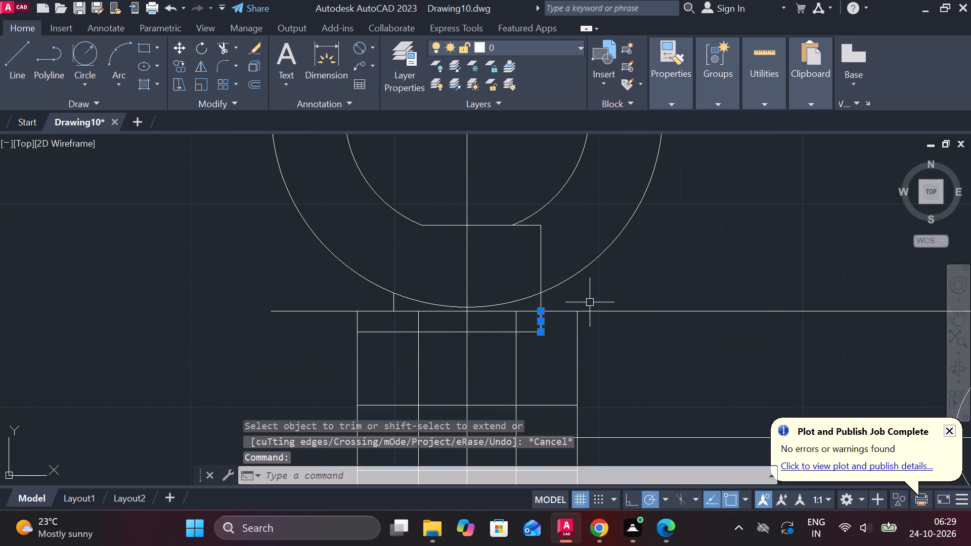
click(470, 313)
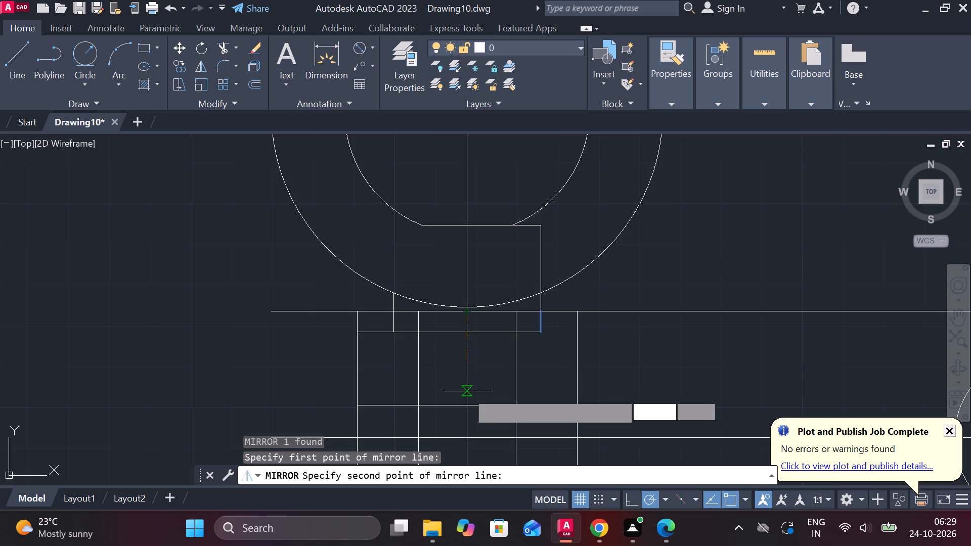
click(470, 401)
drag(508, 458, 470, 401)
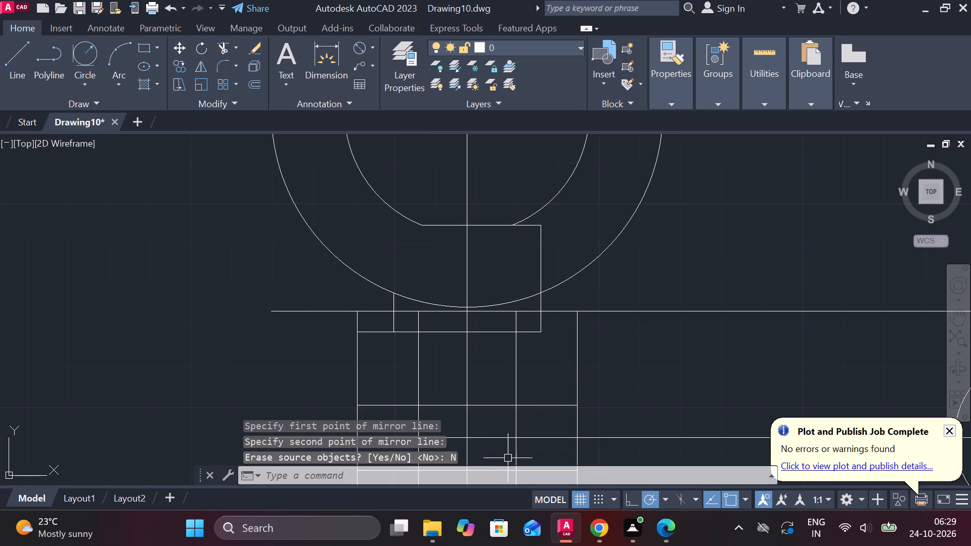
Trim the 5-deep step's horizontal line beyond its left vertical, and both inner neck verticals inside the step.
scroll(423, 323, up, 1)
text(TR)
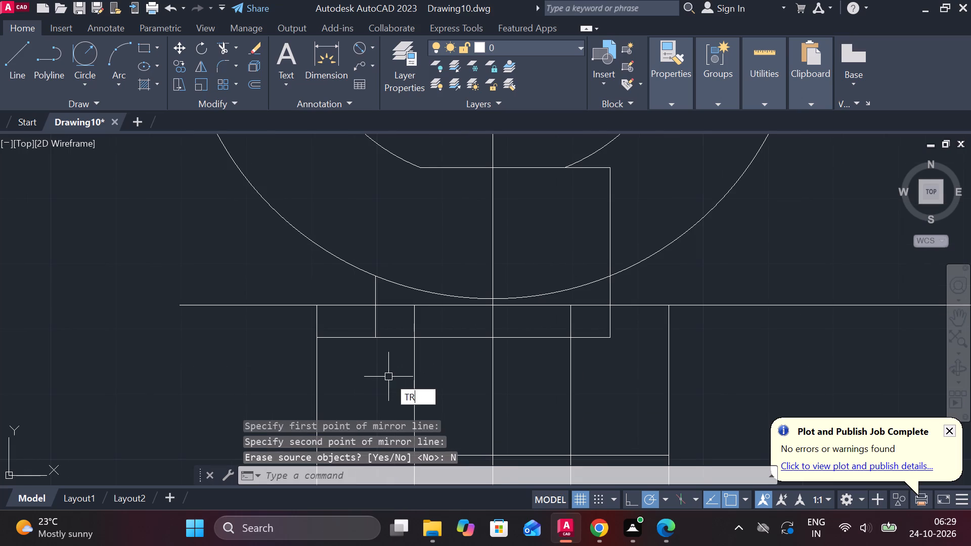
key(space)
click(352, 339)
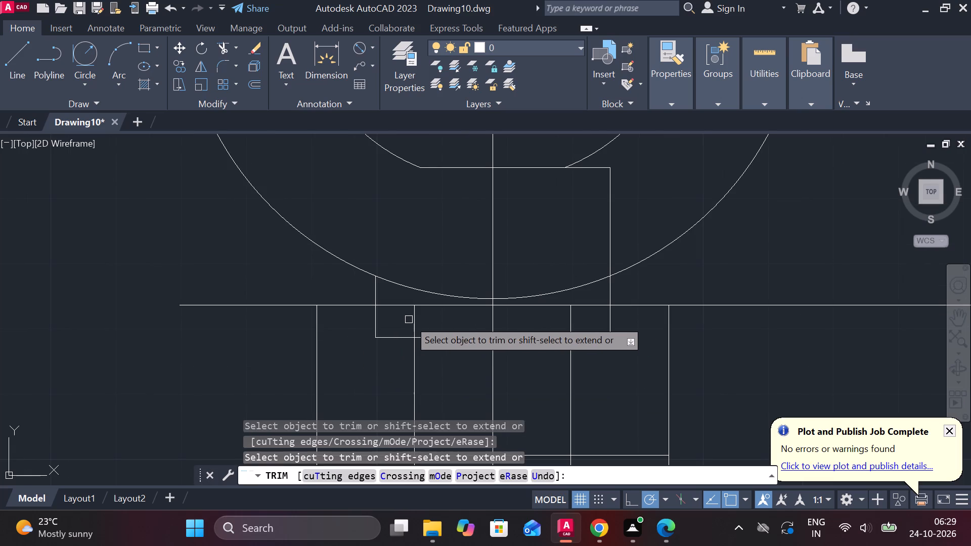
click(415, 320)
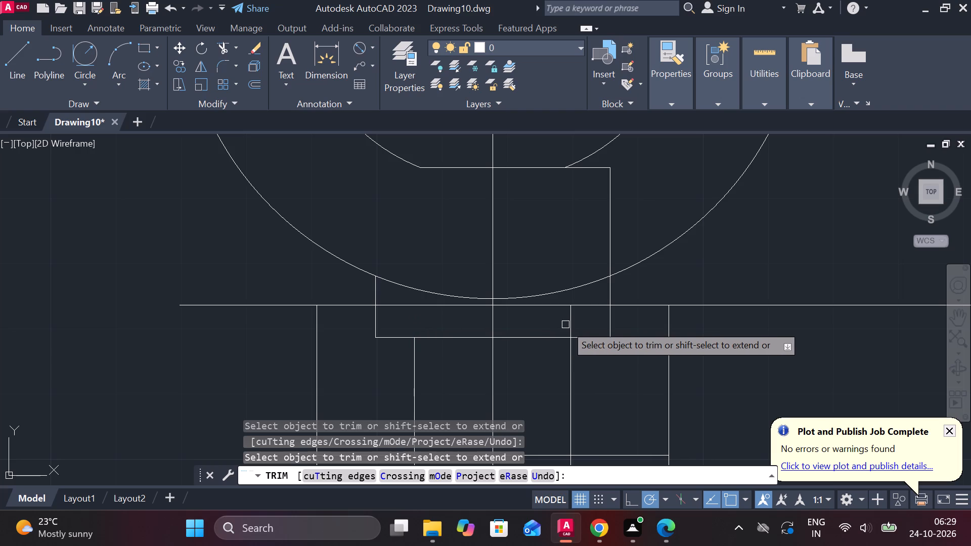
click(568, 327)
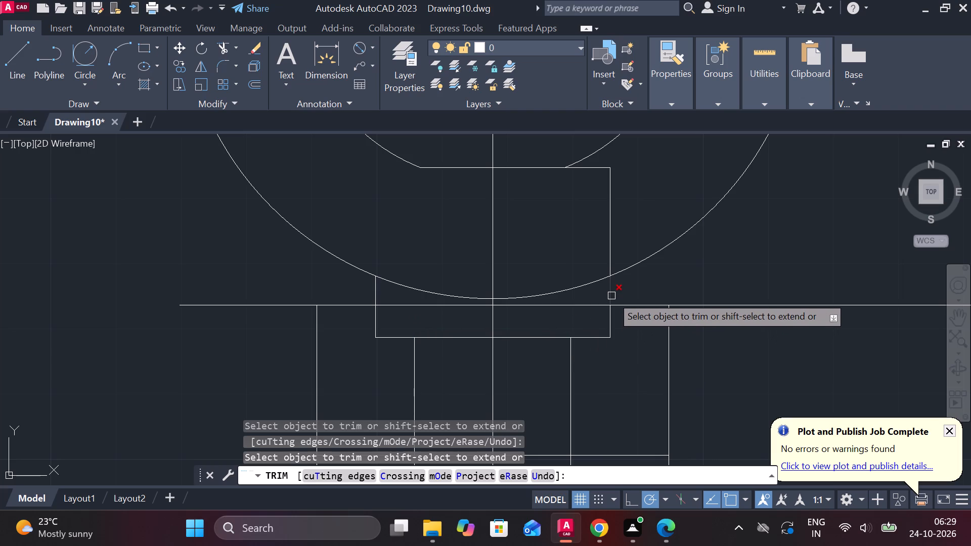
Trim the 18-offset verticals above the step, including the right one inside the upper circle, and the opening's flat-edge overhang.
click(611, 296)
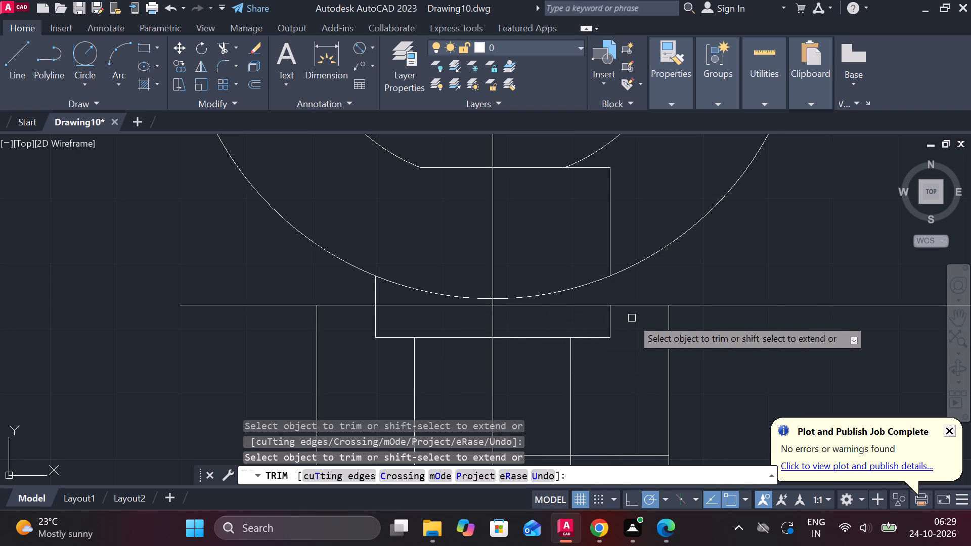
click(372, 296)
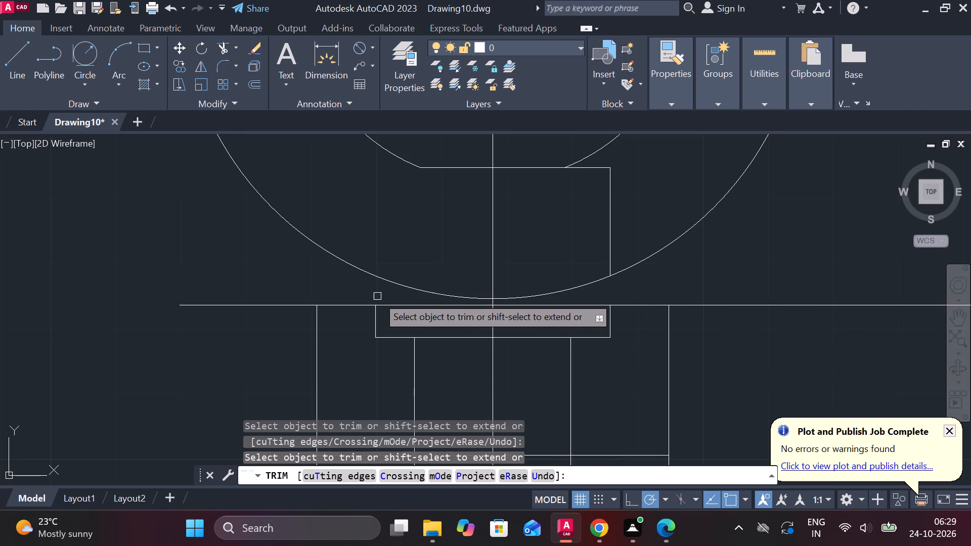
click(610, 239)
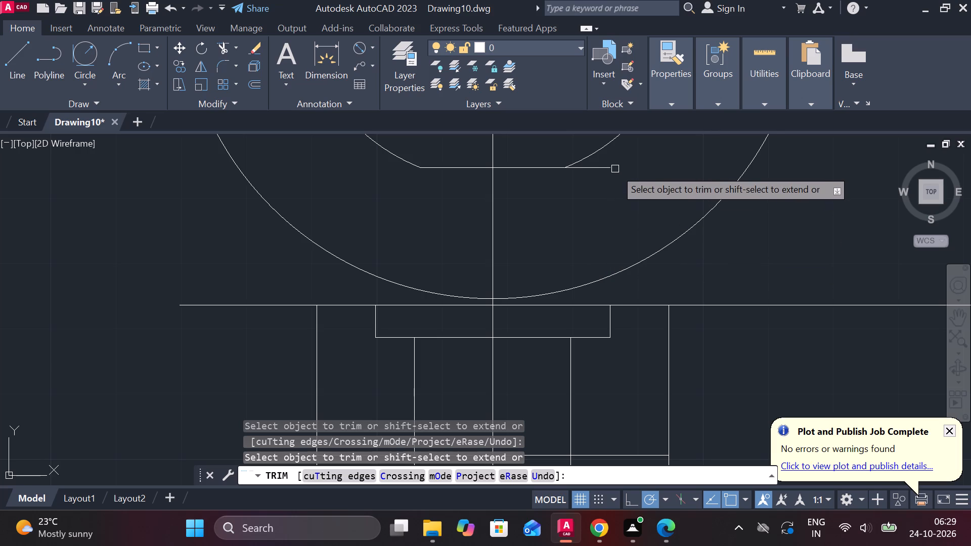
click(590, 166)
scroll(661, 217, down, 1)
scroll(622, 301, down, 2)
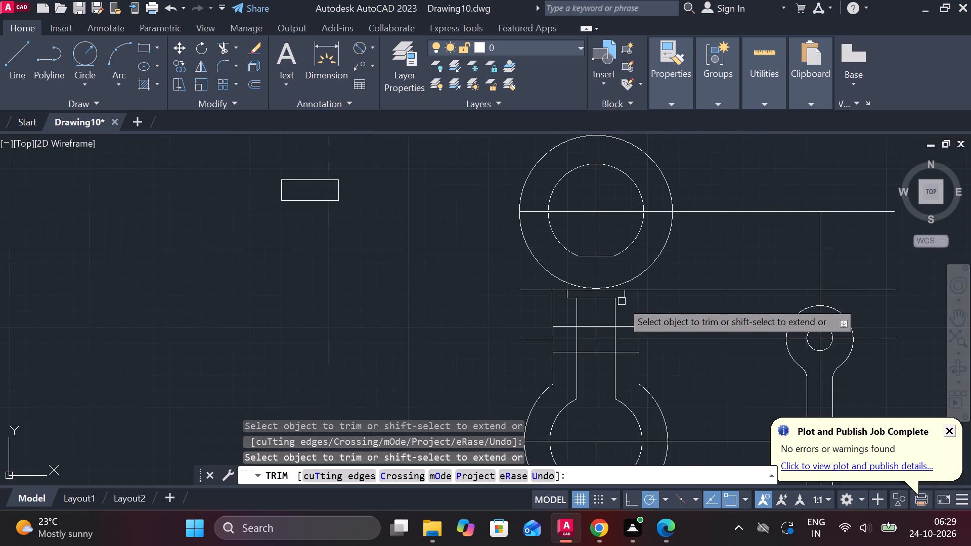
middle_drag(700, 344, 618, 330)
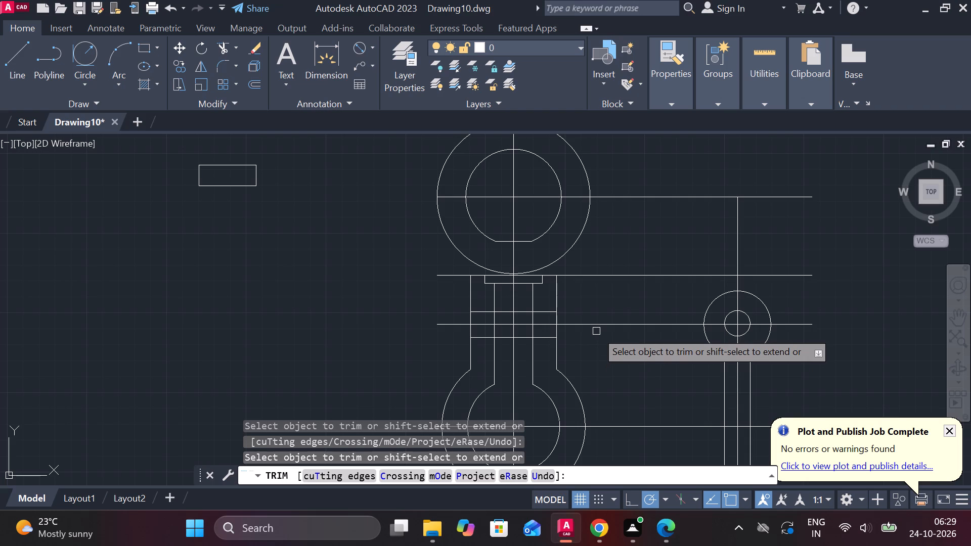
scroll(571, 329, down, 1)
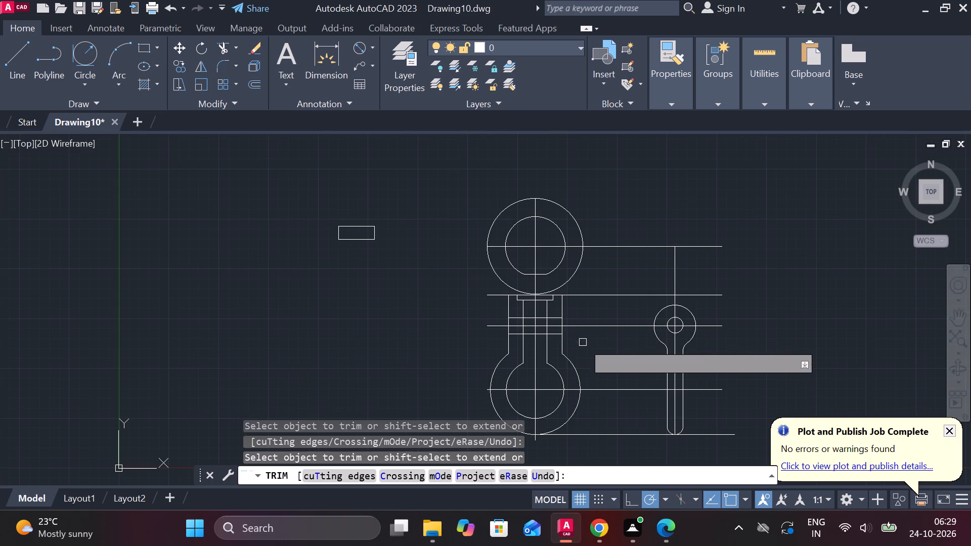
middle_drag(583, 342, 584, 326)
scroll(579, 308, up, 2)
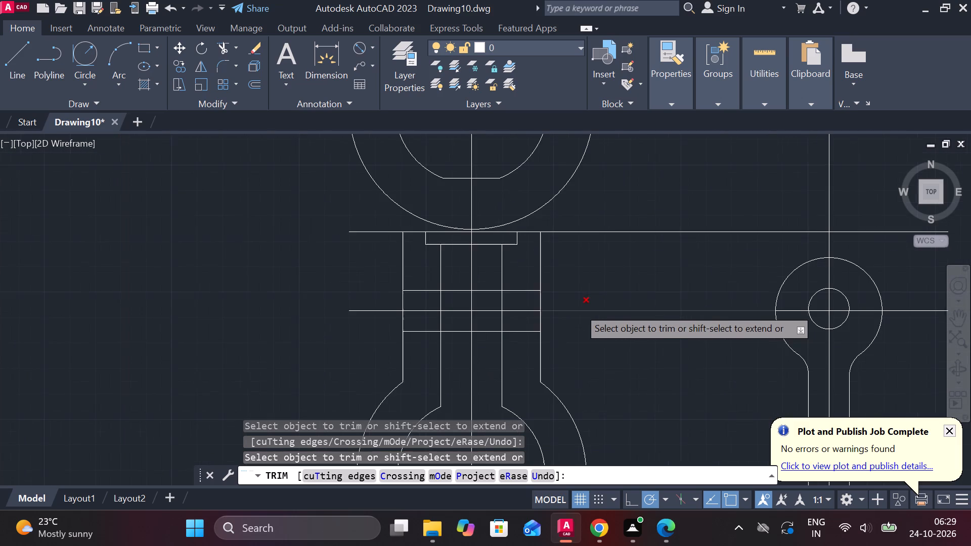
middle_drag(589, 320, 617, 301)
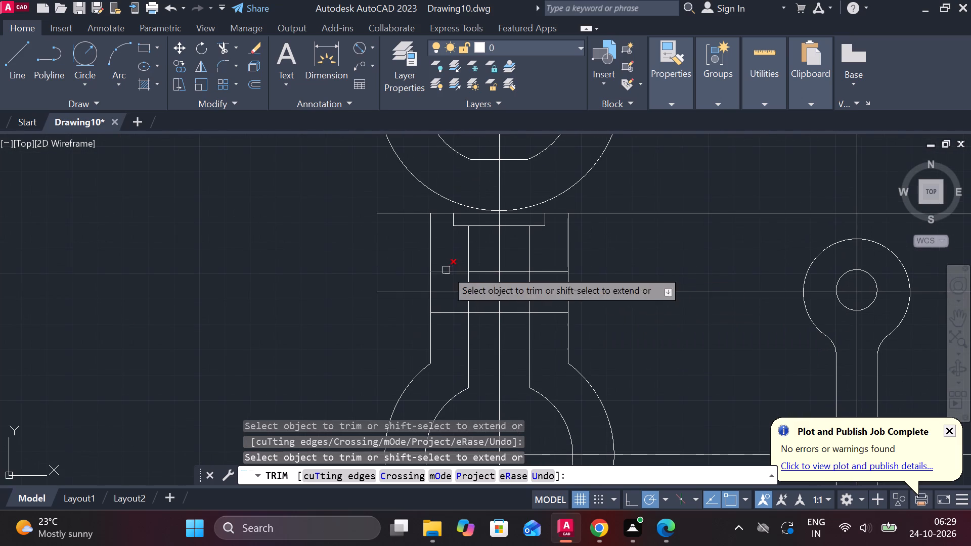
key(Escape)
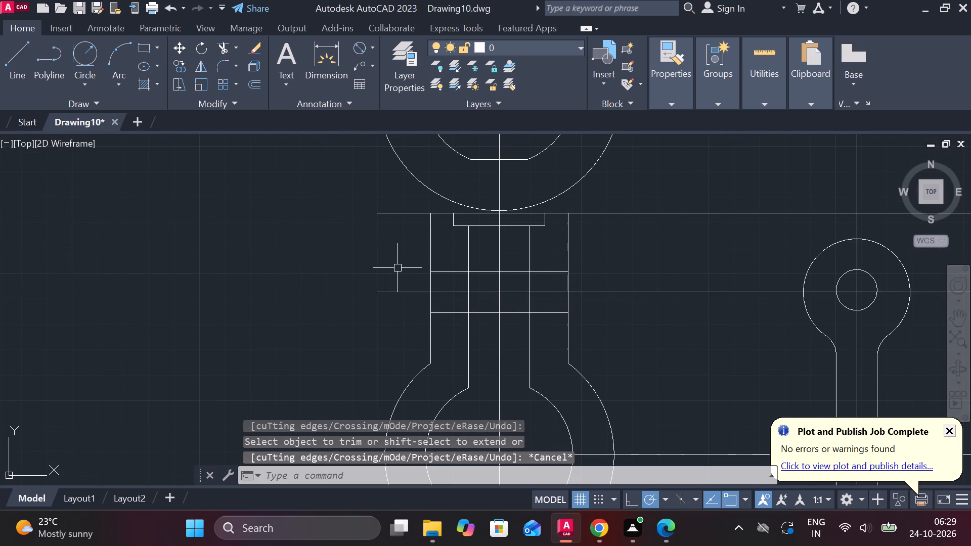
Draw an extension on the left of the neck's two cross lines: 5 outward, 16 down, and back to the neck.
scroll(461, 275, up, 1)
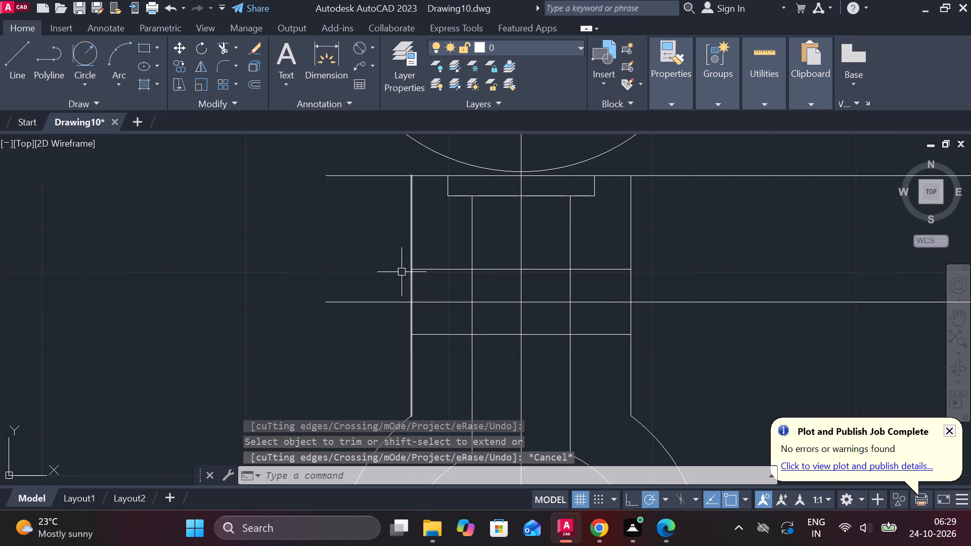
key(l)
key(Return)
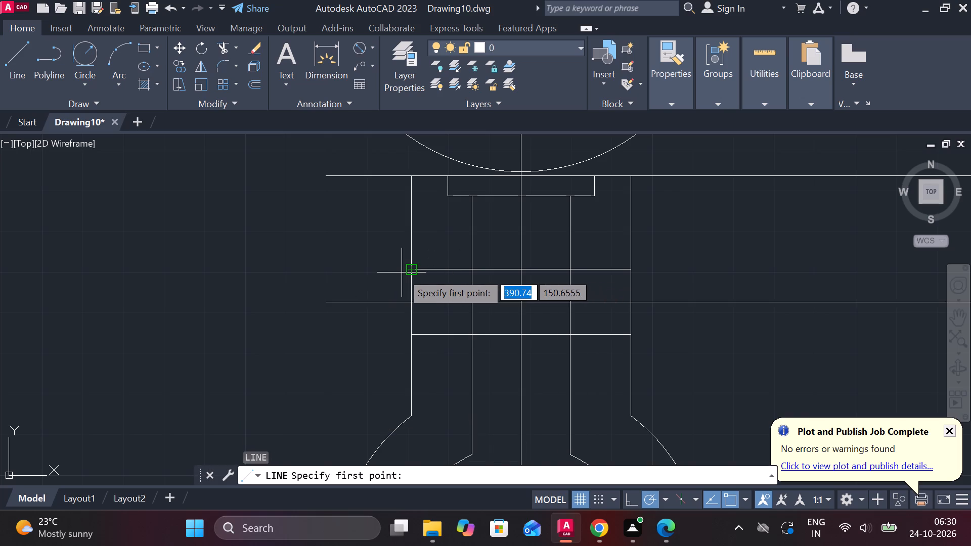
click(408, 268)
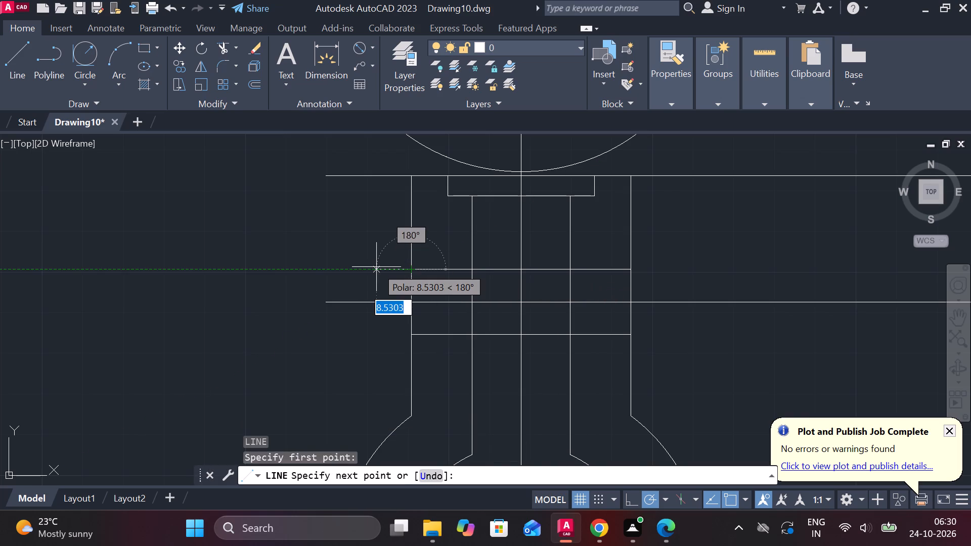
text(5)
key(space)
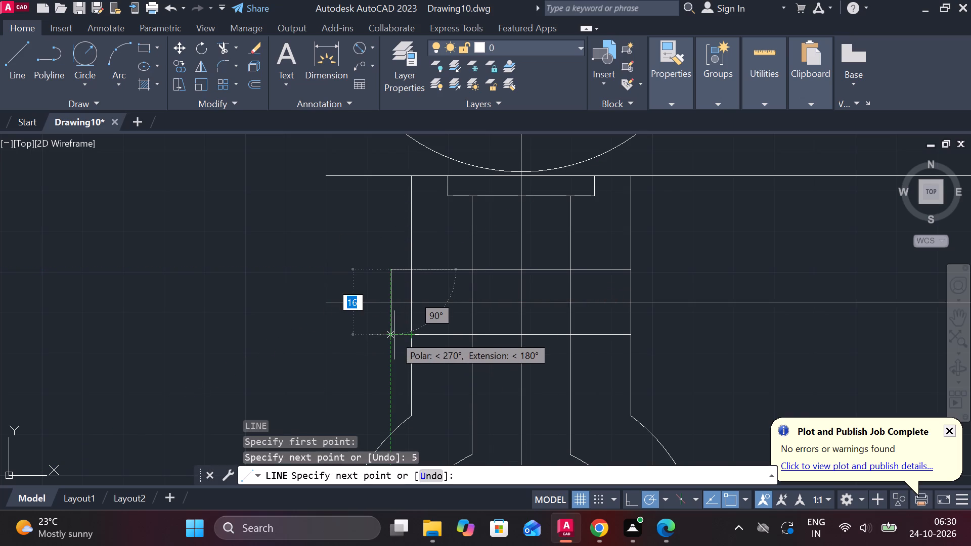
key(1)
key(6)
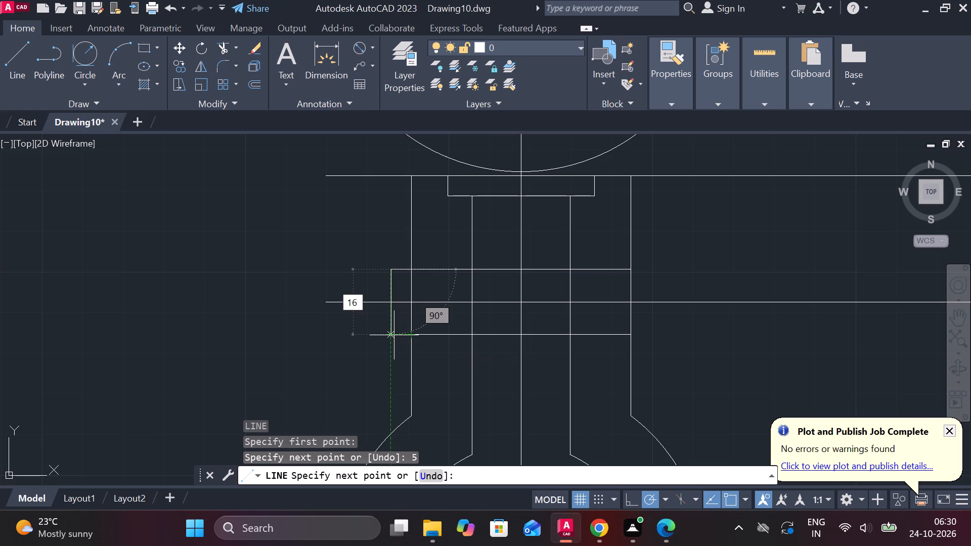
key(Return)
click(407, 335)
key(Escape)
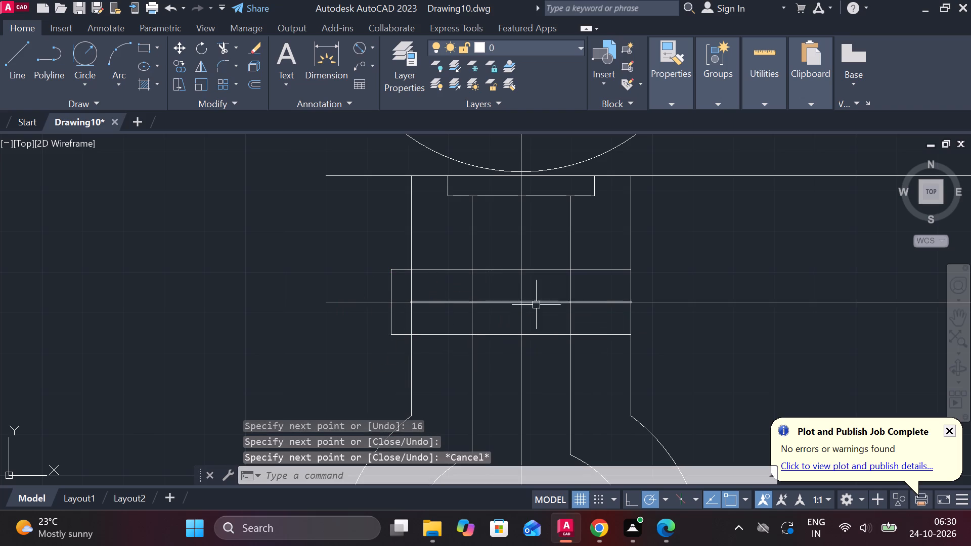
Draw the matching extension on the right of the neck: 5 outward, 16 down, and back to the lower cross line.
key(space)
click(631, 271)
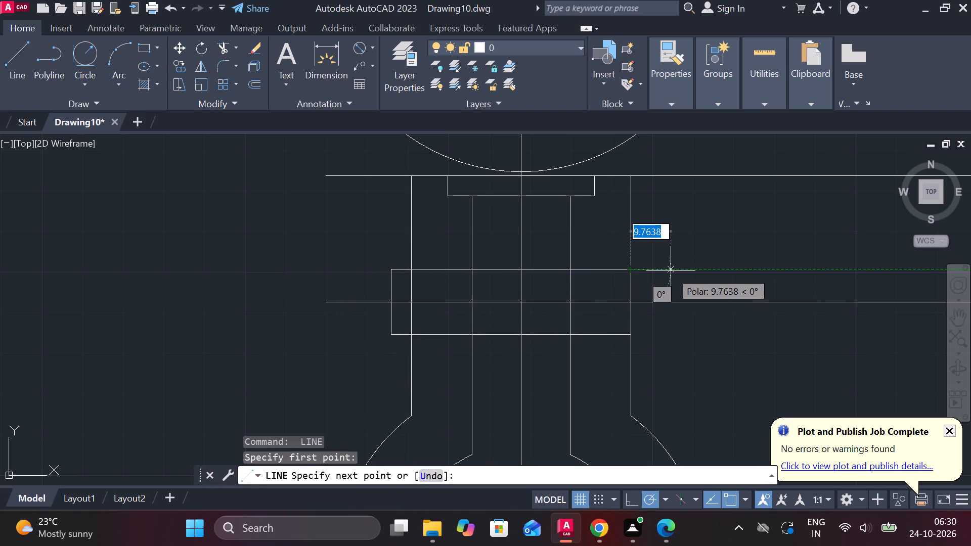
key(5)
key(Return)
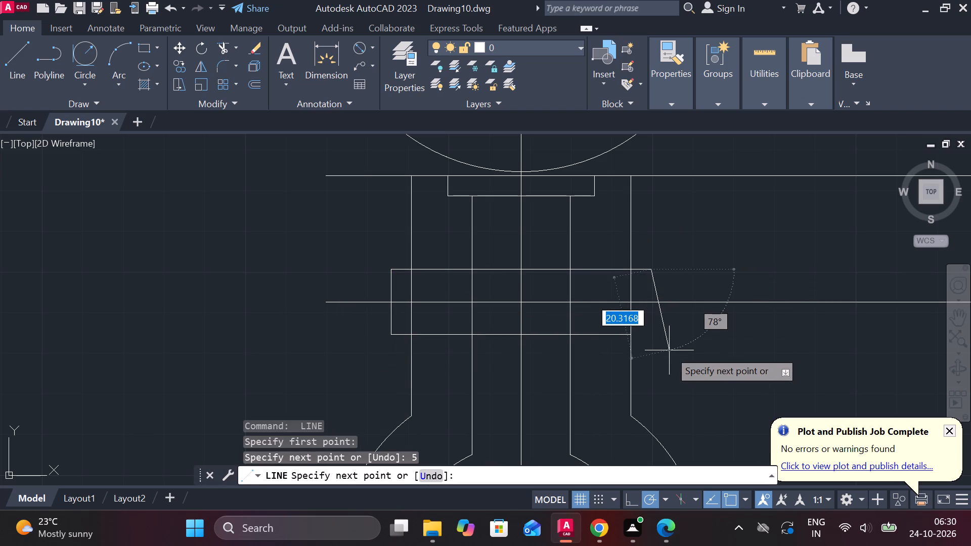
text(16)
key(space)
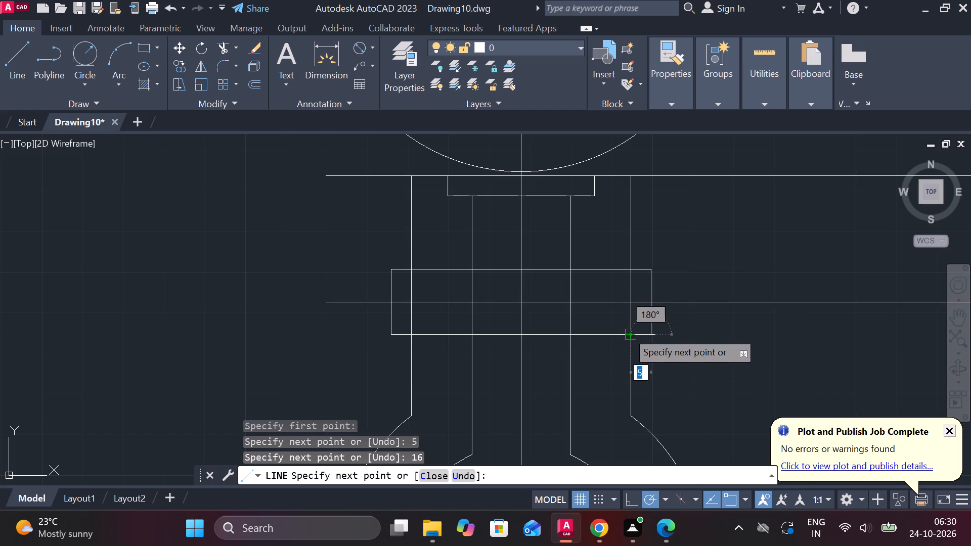
click(627, 332)
key(Escape)
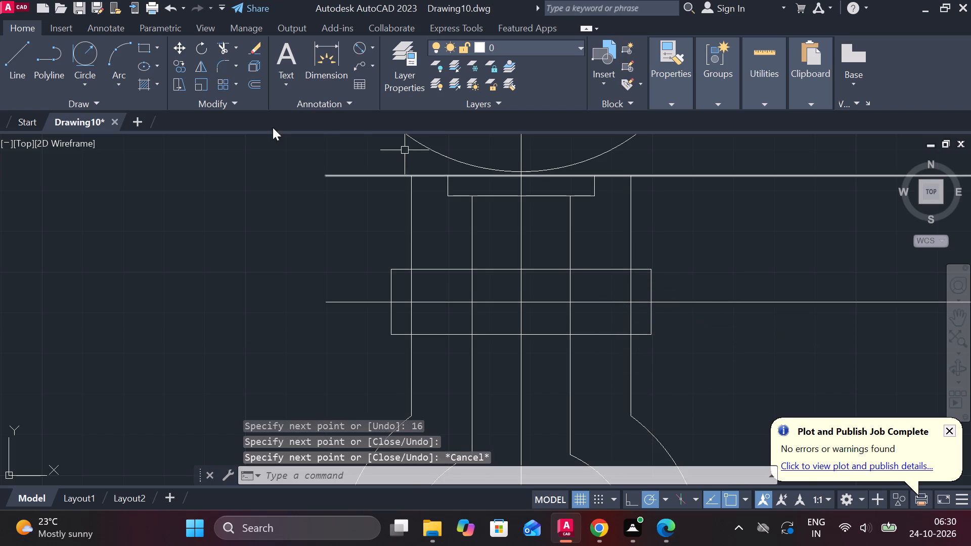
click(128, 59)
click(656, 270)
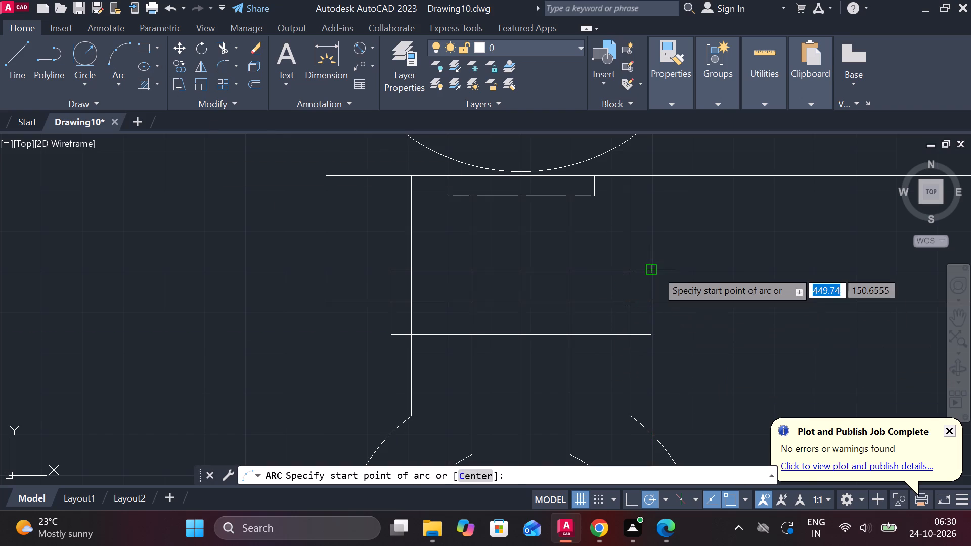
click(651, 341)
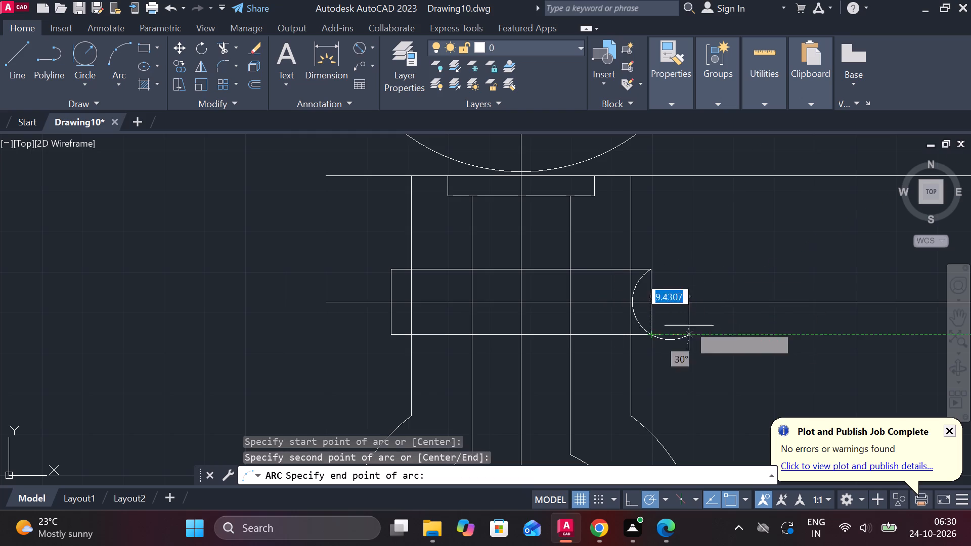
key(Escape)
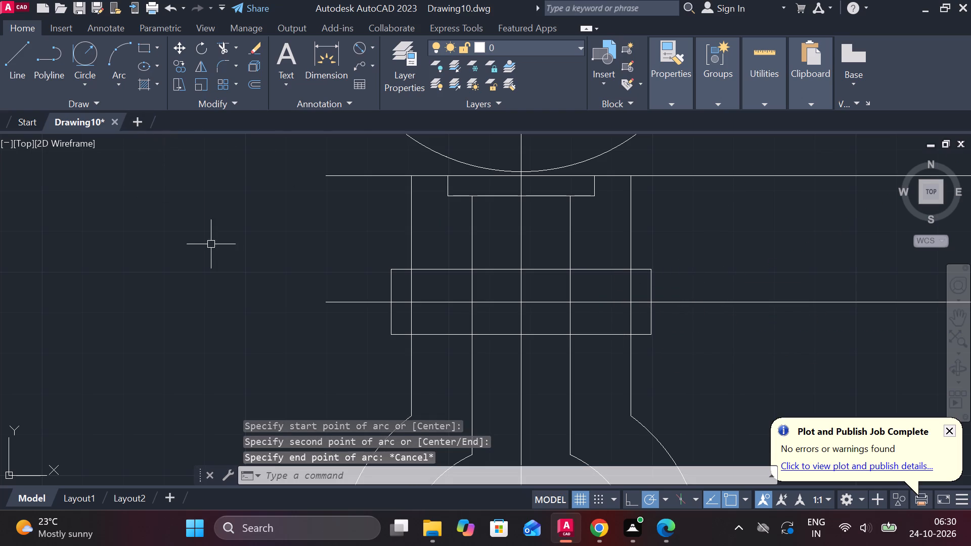
Draw a Start, End, Radius arc bulging outward from the neck band's lower-right corner to its upper-right corner.
click(125, 81)
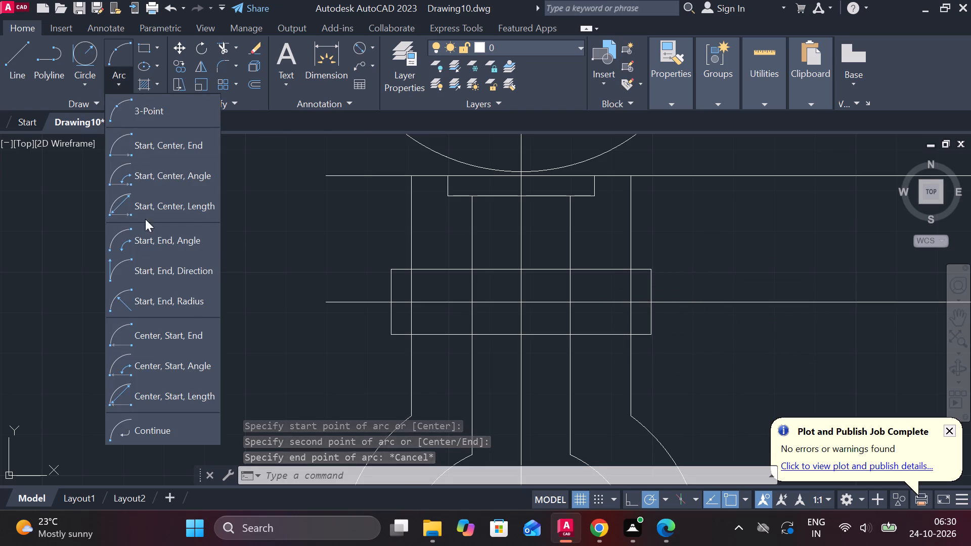
click(156, 297)
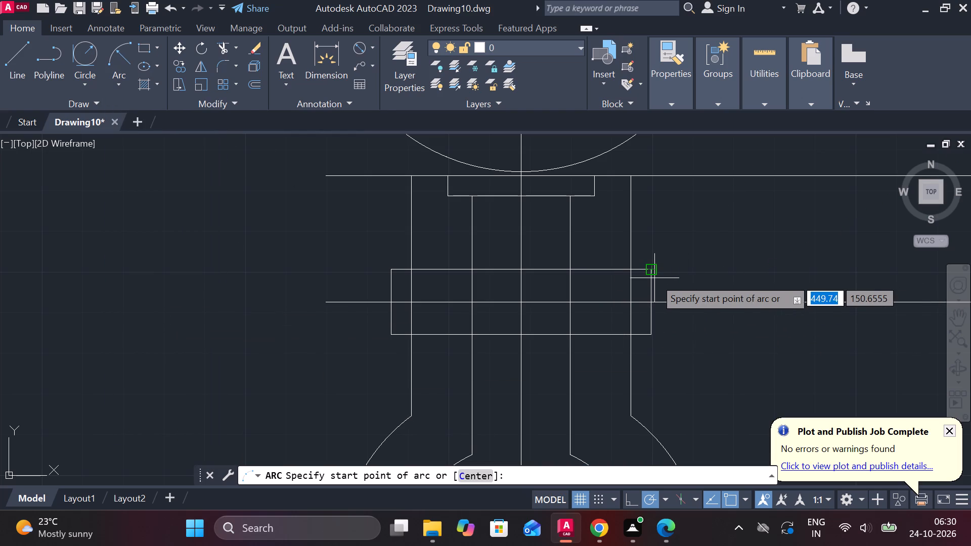
click(648, 337)
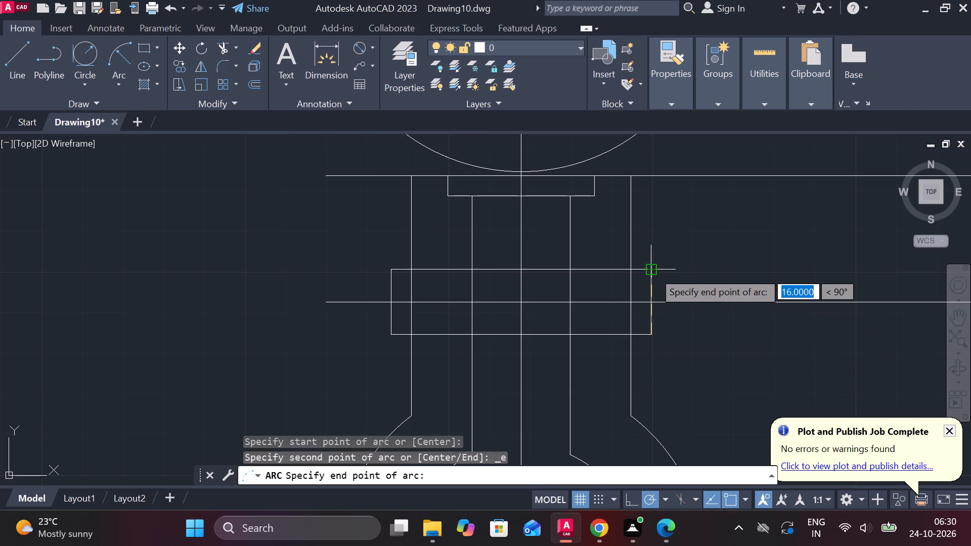
click(653, 271)
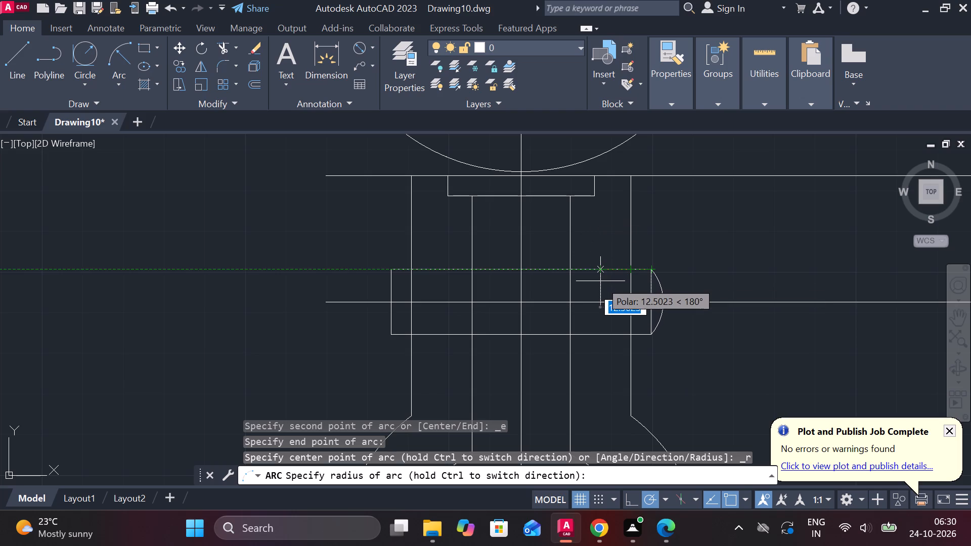
scroll(600, 281, up, 2)
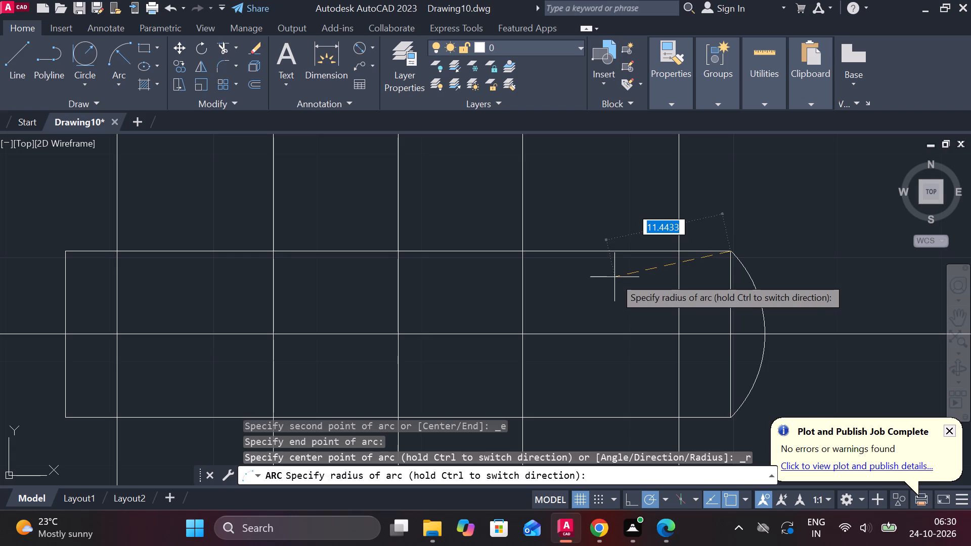
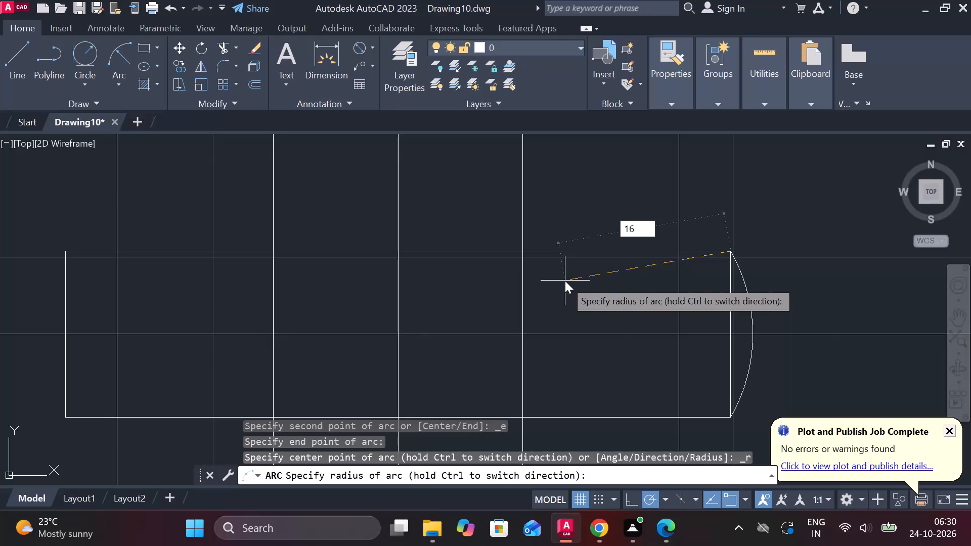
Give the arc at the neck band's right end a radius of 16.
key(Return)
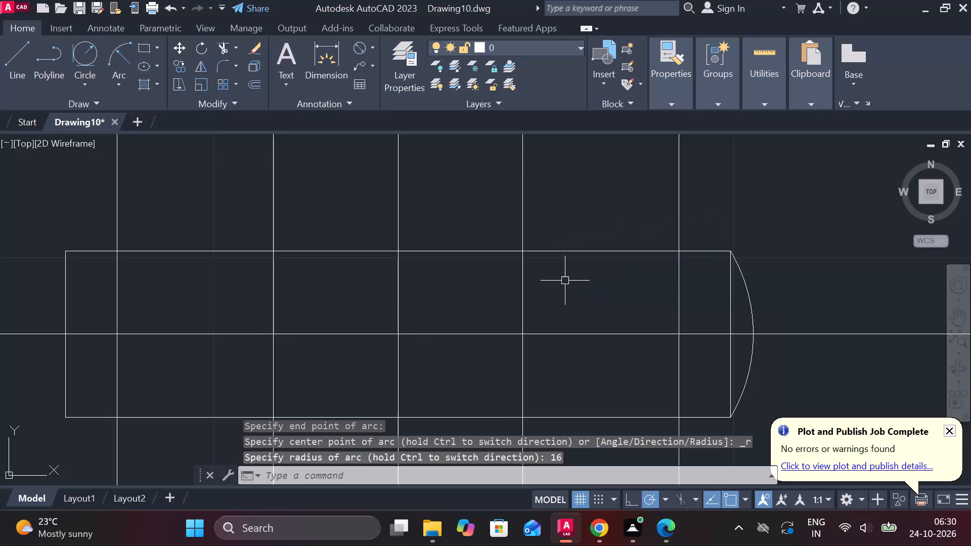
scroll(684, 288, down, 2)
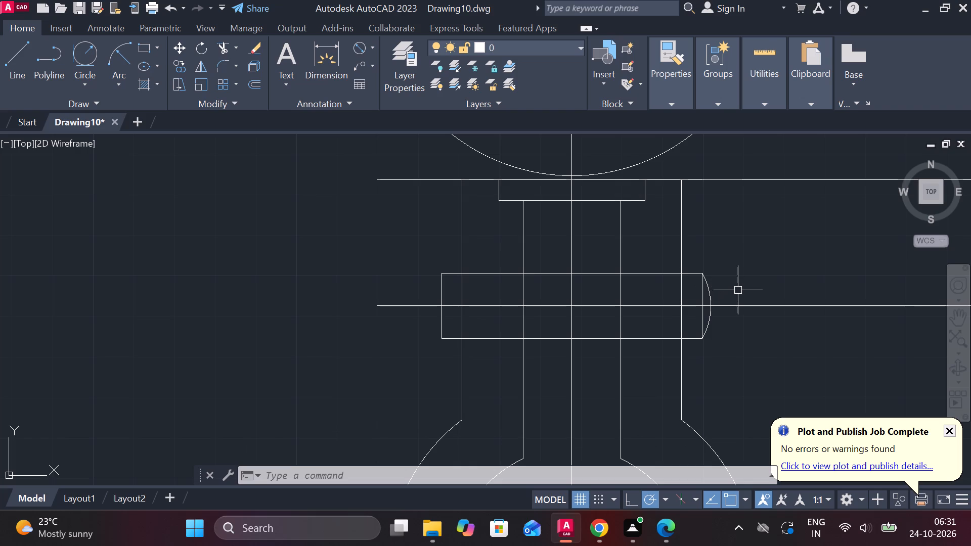
Undo the right end arc and both 5 by 16 side extensions of the neck band.
key(ctrl+z)
key(ctrl+z)
scroll(652, 315, down, 3)
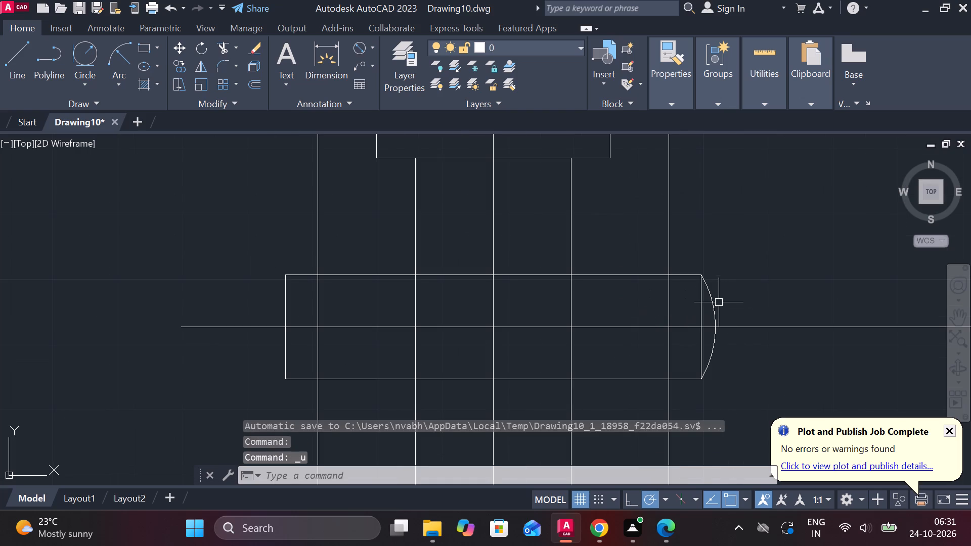
key(ctrl+z)
key(ctrl+z)
key(ctrl+z)
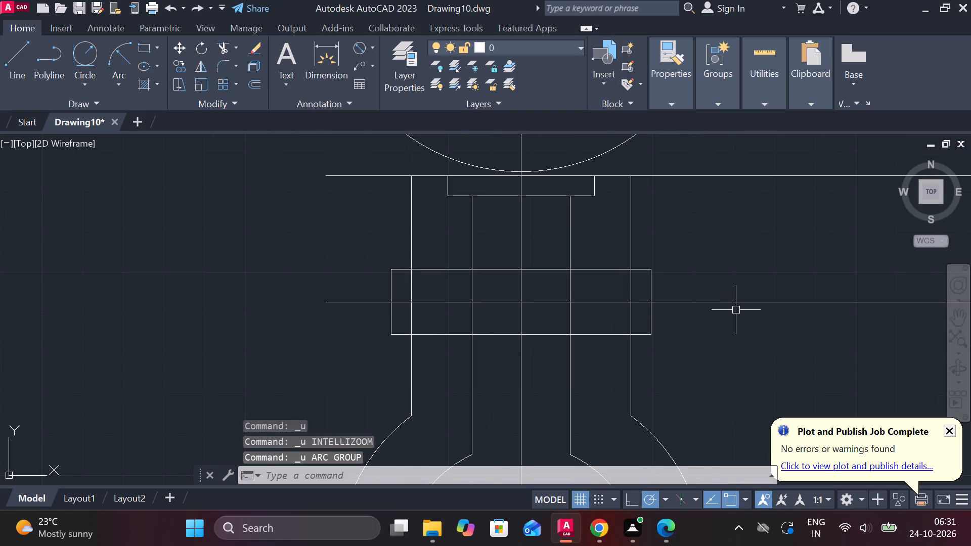
key(ctrl+z)
key(ctrl+z)
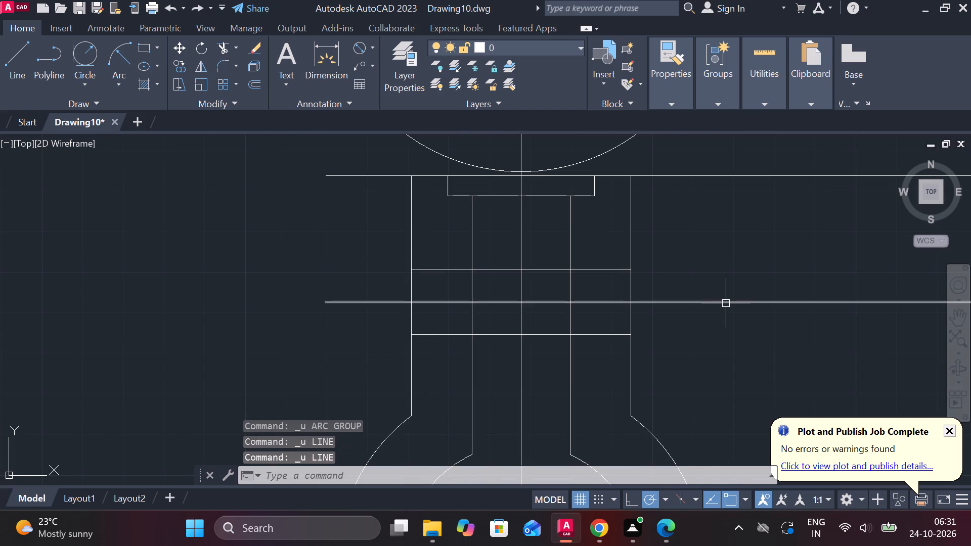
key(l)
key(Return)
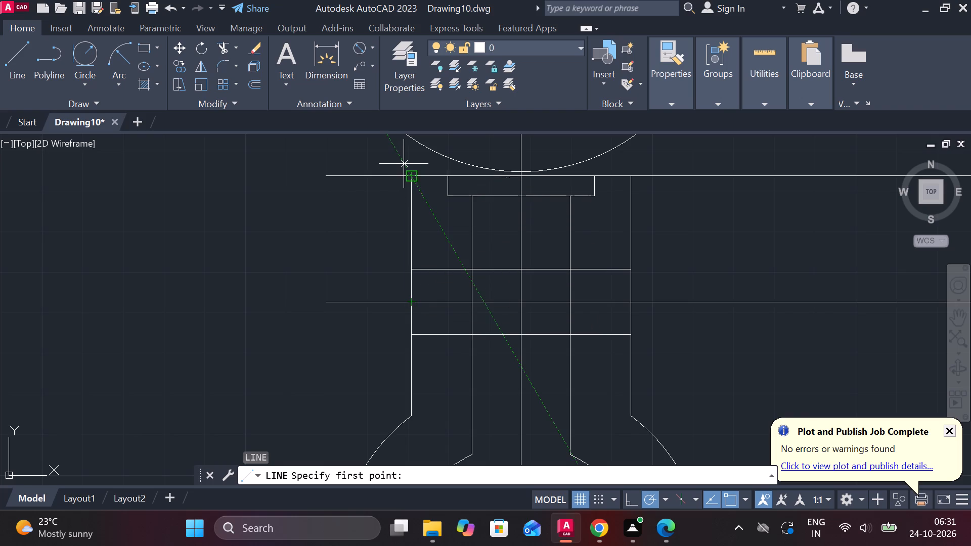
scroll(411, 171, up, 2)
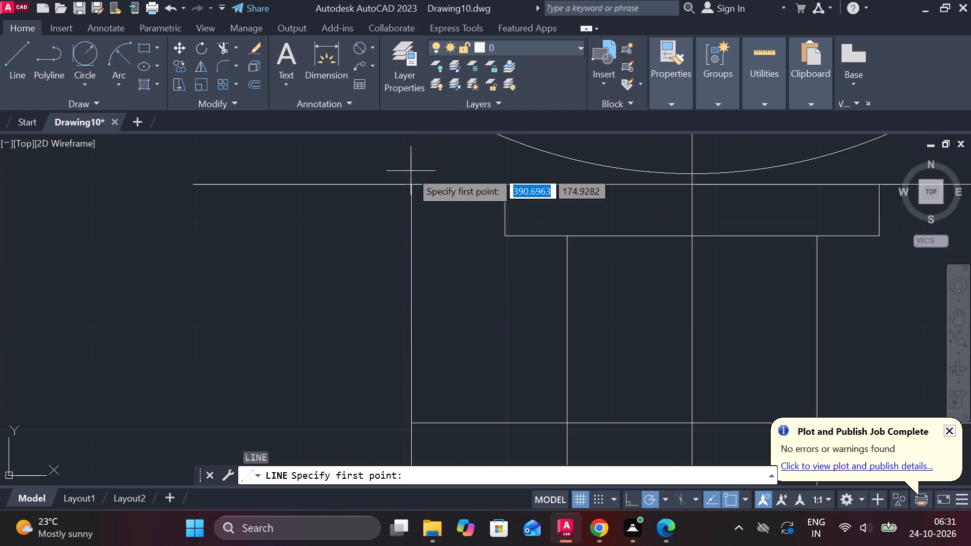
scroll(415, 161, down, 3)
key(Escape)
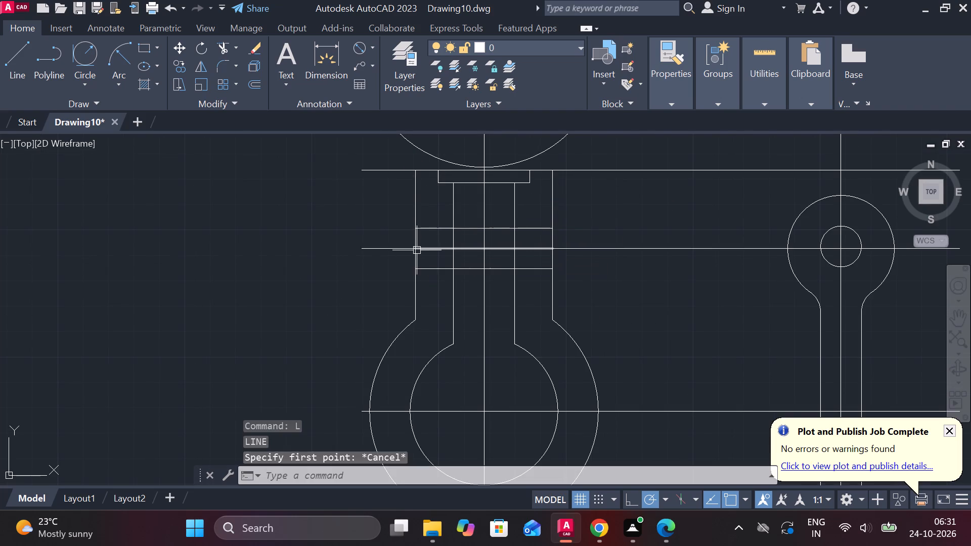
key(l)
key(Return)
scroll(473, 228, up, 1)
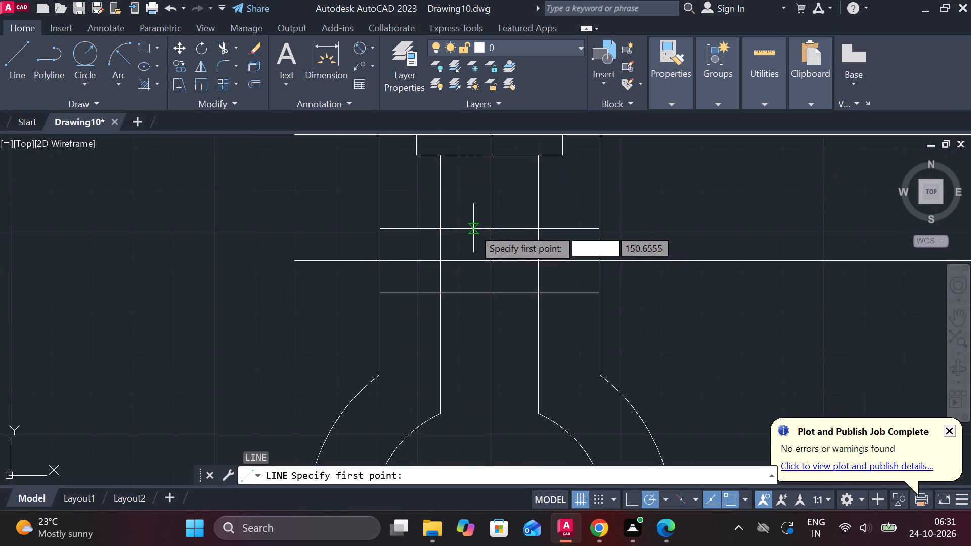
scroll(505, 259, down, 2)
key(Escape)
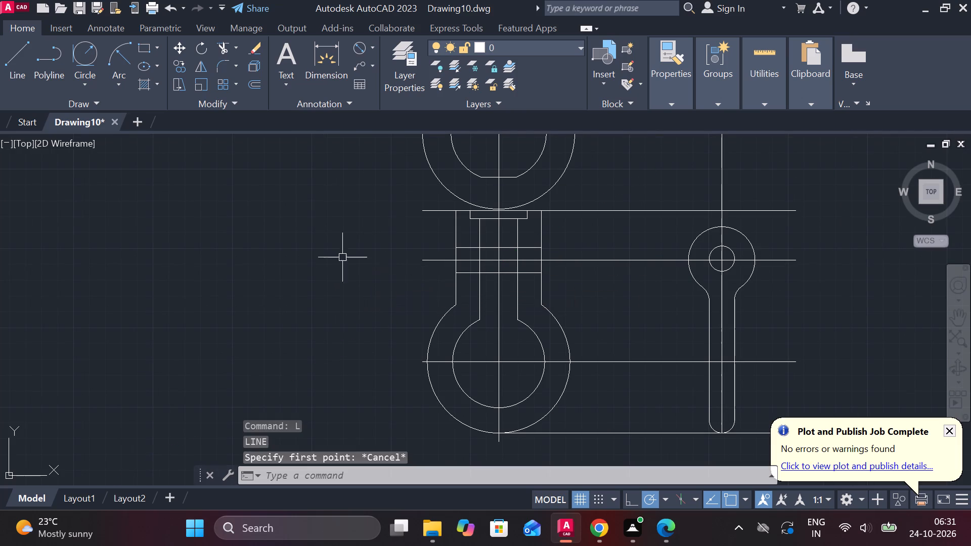
Draw a closed upright rectangle of lines, 20 high and 5 wide, in the empty area left of the neck.
key(l)
key(Return)
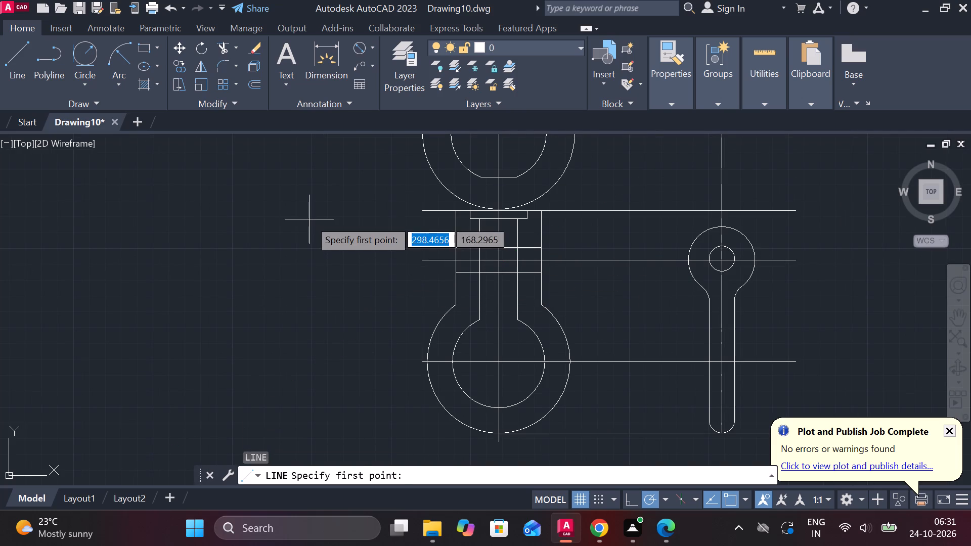
click(308, 219)
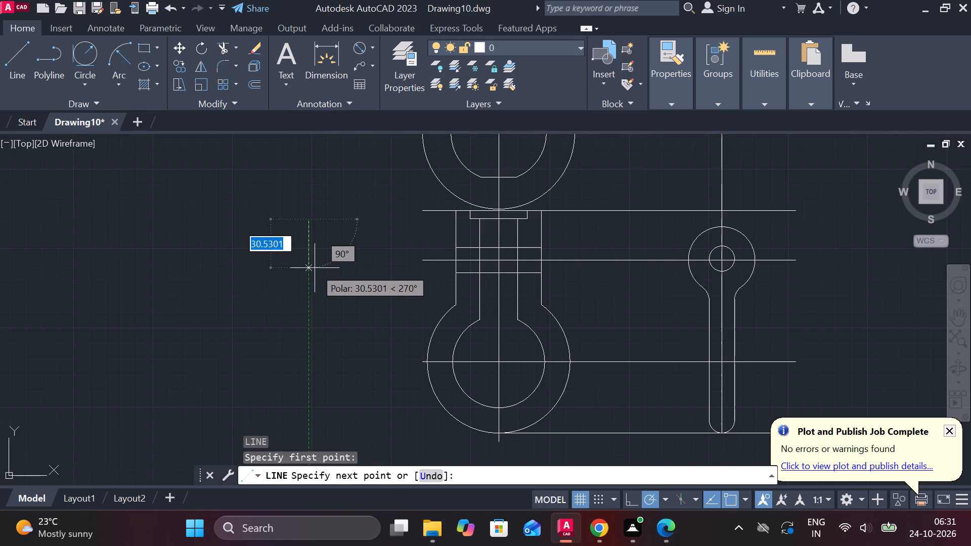
key(2)
key(0)
key(Return)
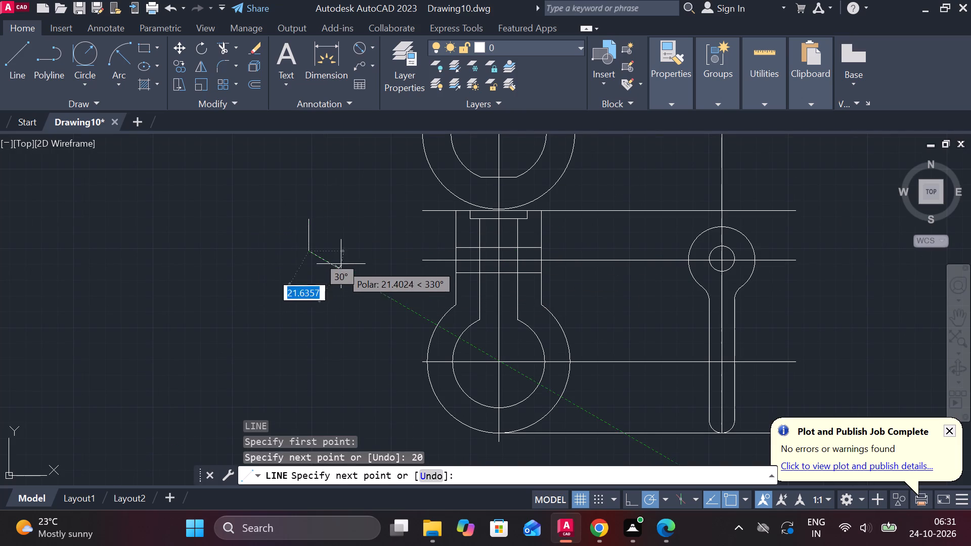
text(5)
key(space)
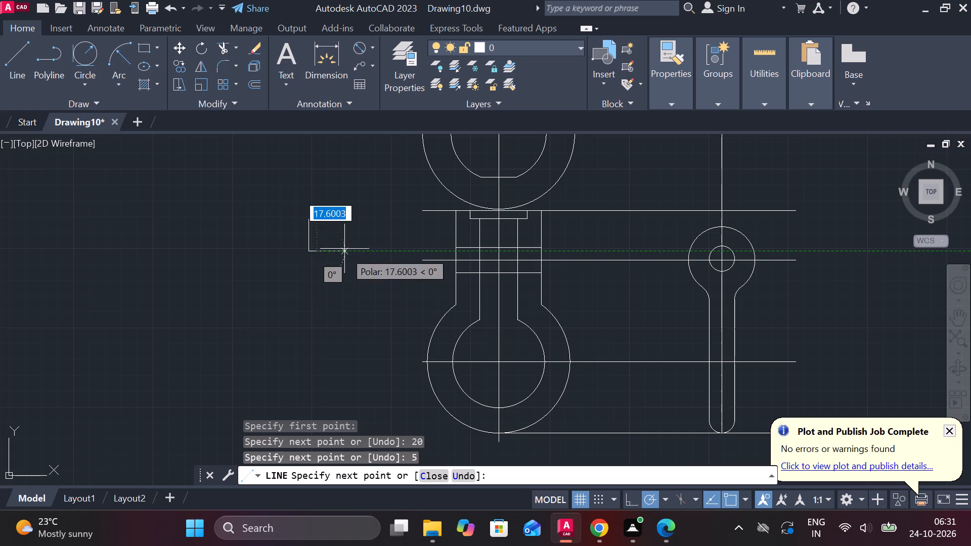
text(20)
key(Return)
text(5)
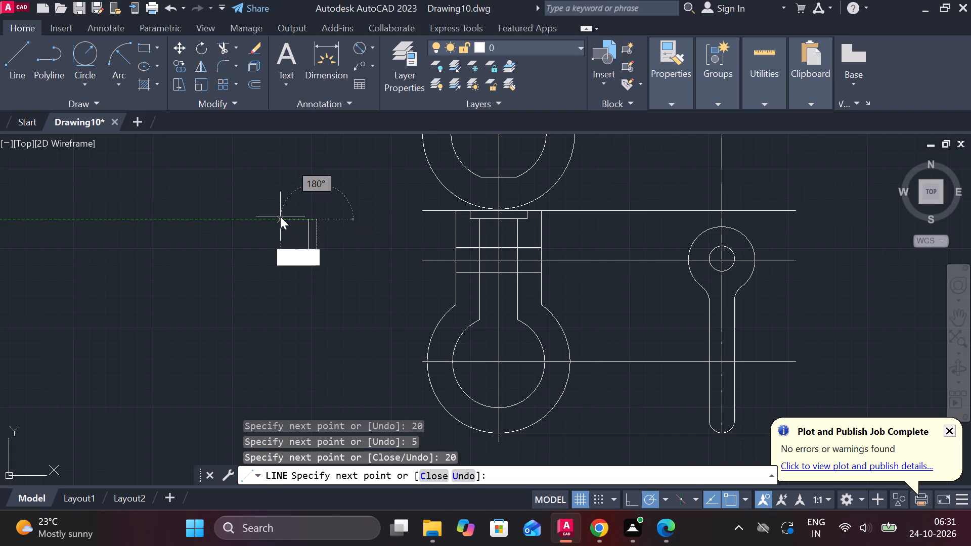
key(space)
scroll(299, 243, up, 2)
key(Escape)
Copy the 5 by 20 rectangle a short distance to its right.
click(280, 175)
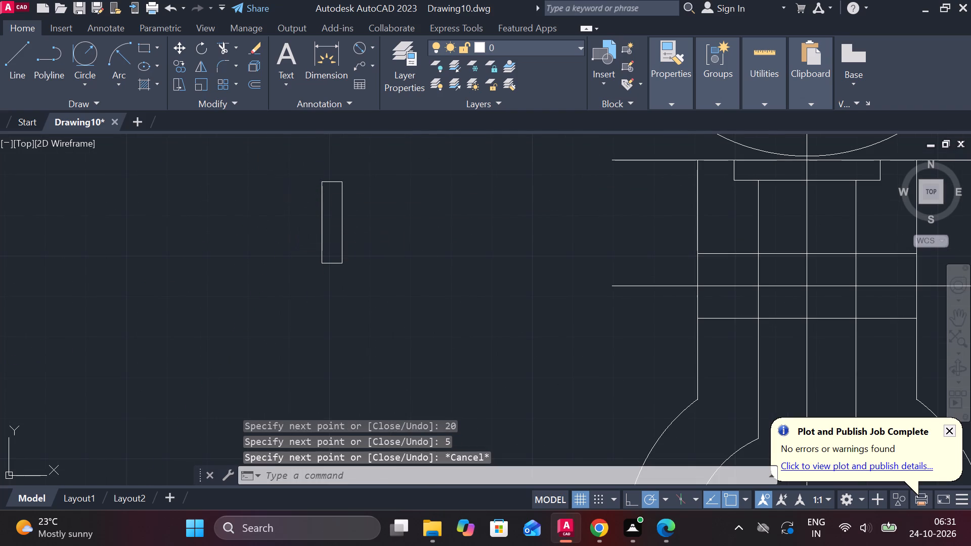
click(399, 302)
text(CO)
key(Return)
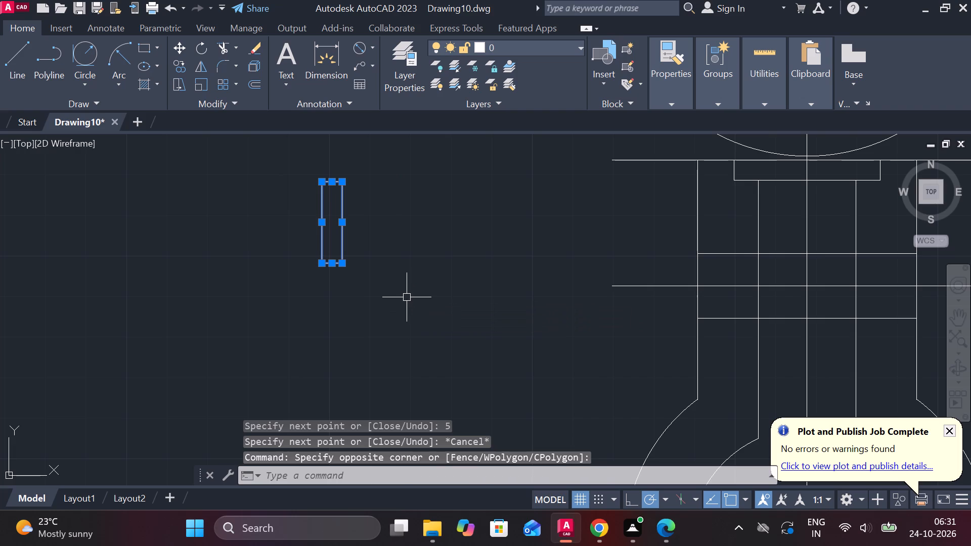
click(407, 297)
click(477, 298)
key(Escape)
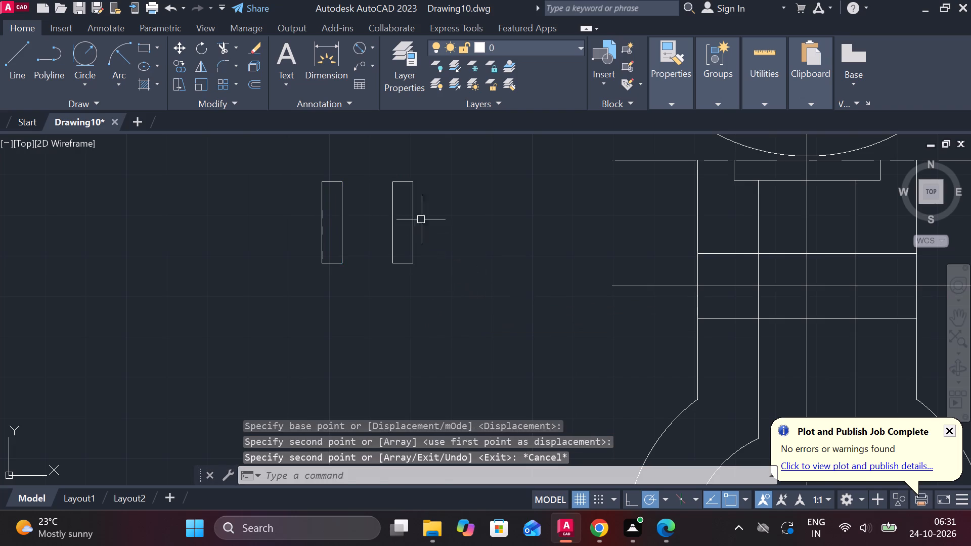
Move the copied rectangle by its right edge's midpoint onto the neck's left side at the band's horizontal centerline.
drag(376, 168, 378, 178)
click(439, 317)
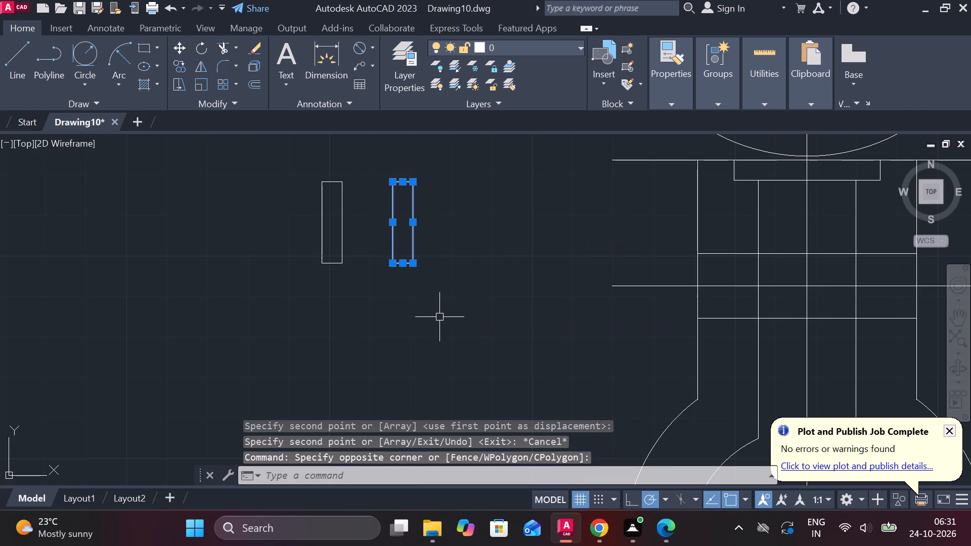
key(m)
key(Return)
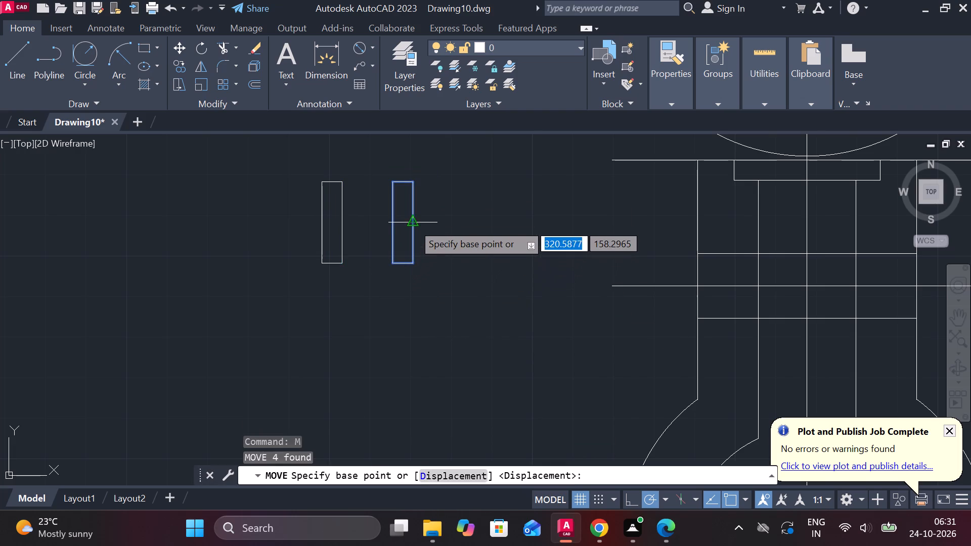
click(413, 223)
scroll(428, 281, down, 2)
scroll(511, 303, up, 2)
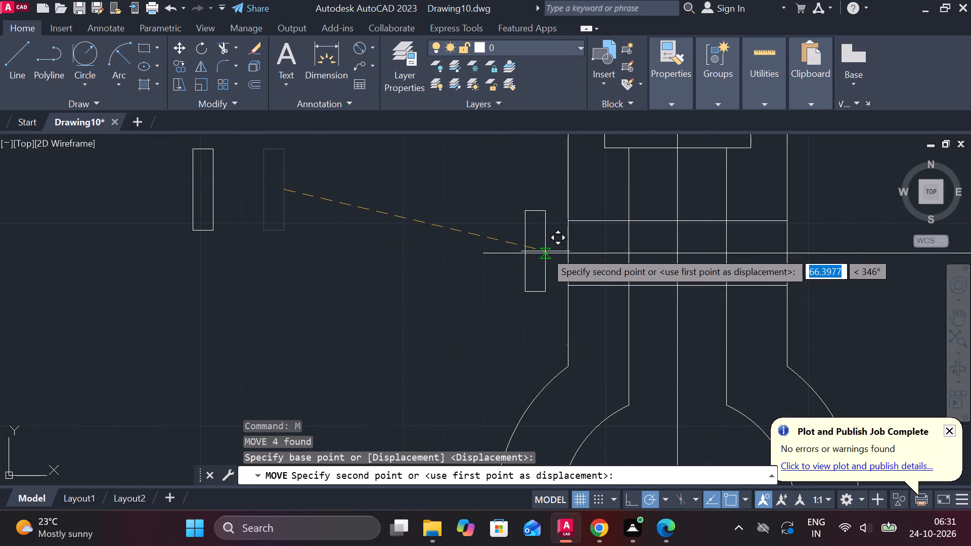
double_click(566, 257)
Move the original rectangle by its left edge's midpoint onto the neck's right side at the band's horizontal centerline.
scroll(566, 257, down, 1)
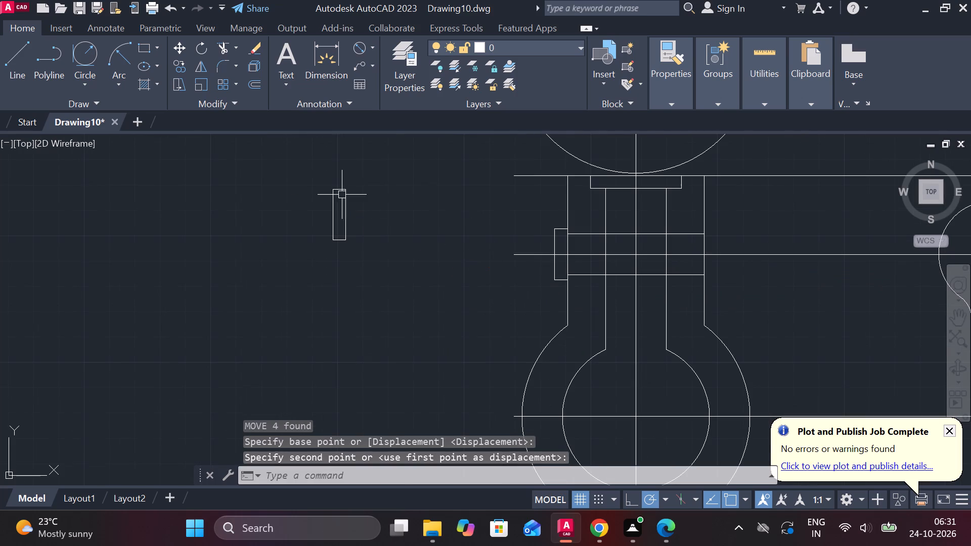
drag(312, 176, 315, 181)
click(452, 293)
text(M)
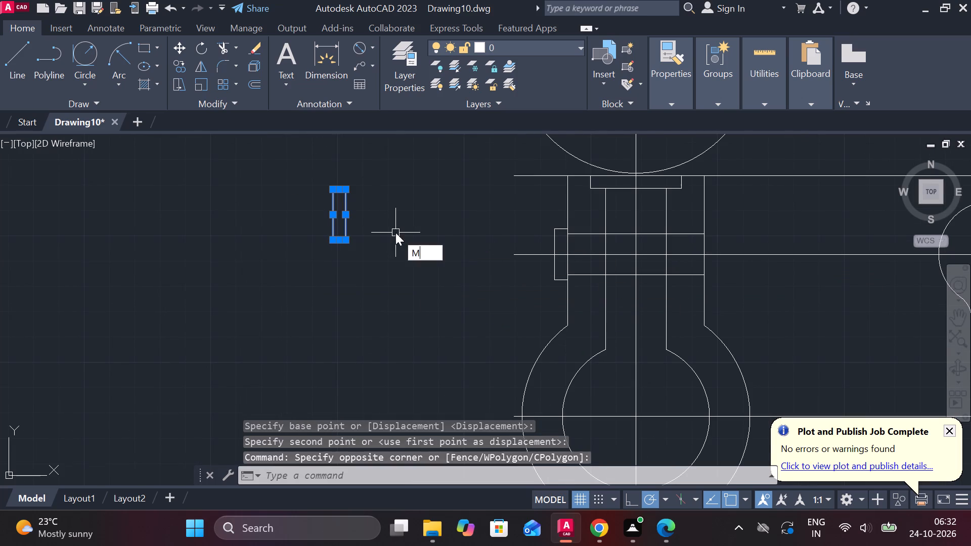
key(space)
click(328, 214)
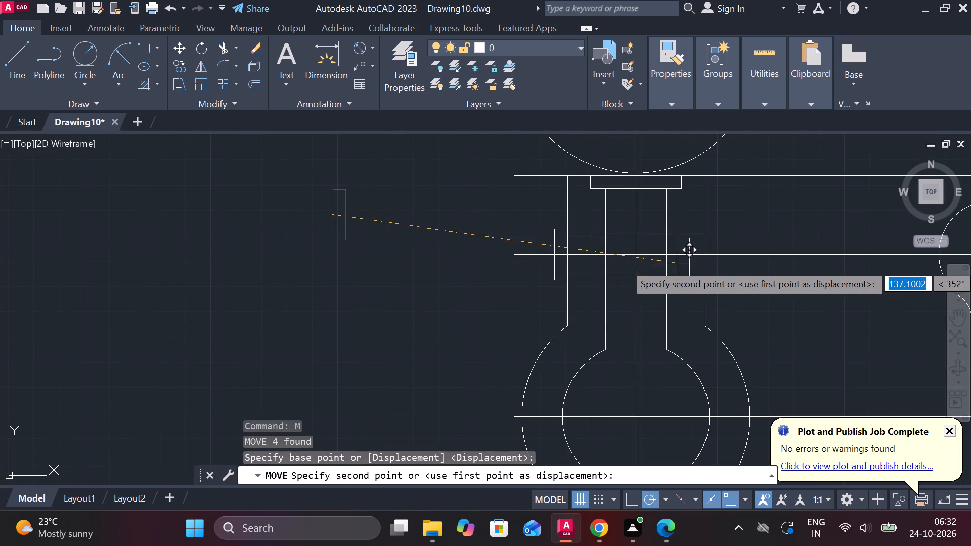
scroll(682, 263, up, 2)
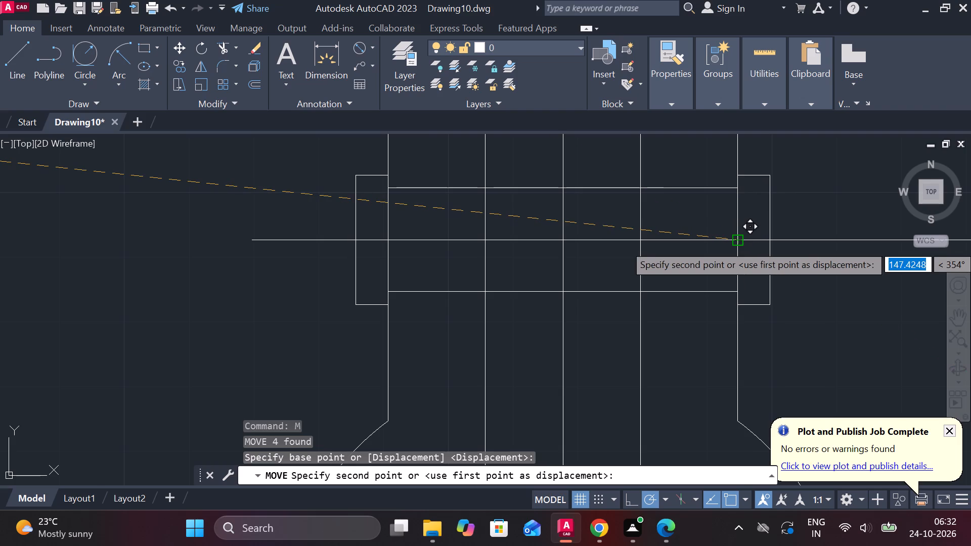
click(734, 244)
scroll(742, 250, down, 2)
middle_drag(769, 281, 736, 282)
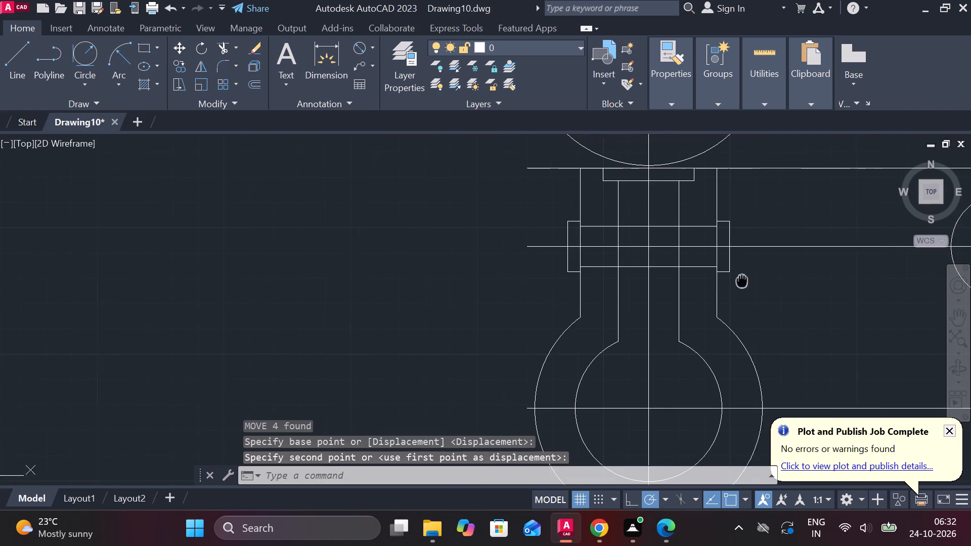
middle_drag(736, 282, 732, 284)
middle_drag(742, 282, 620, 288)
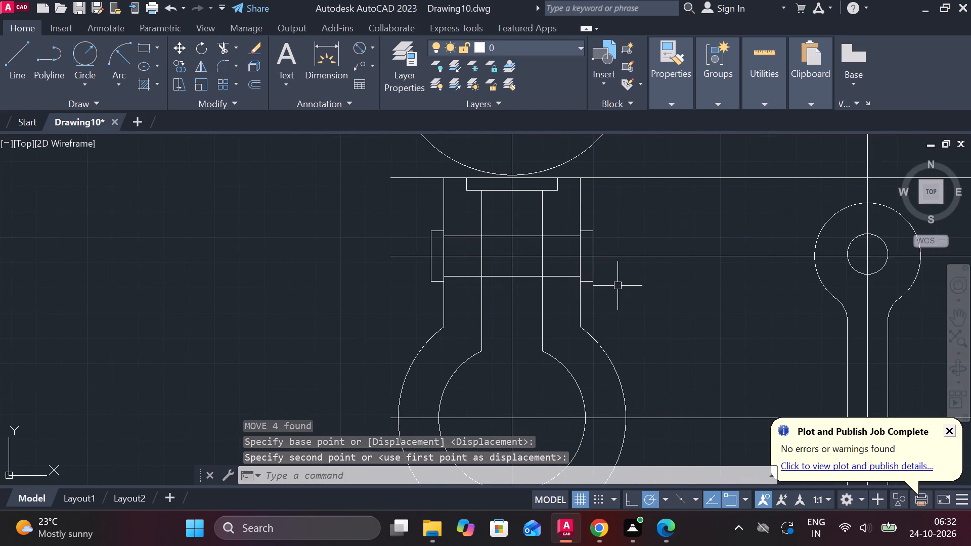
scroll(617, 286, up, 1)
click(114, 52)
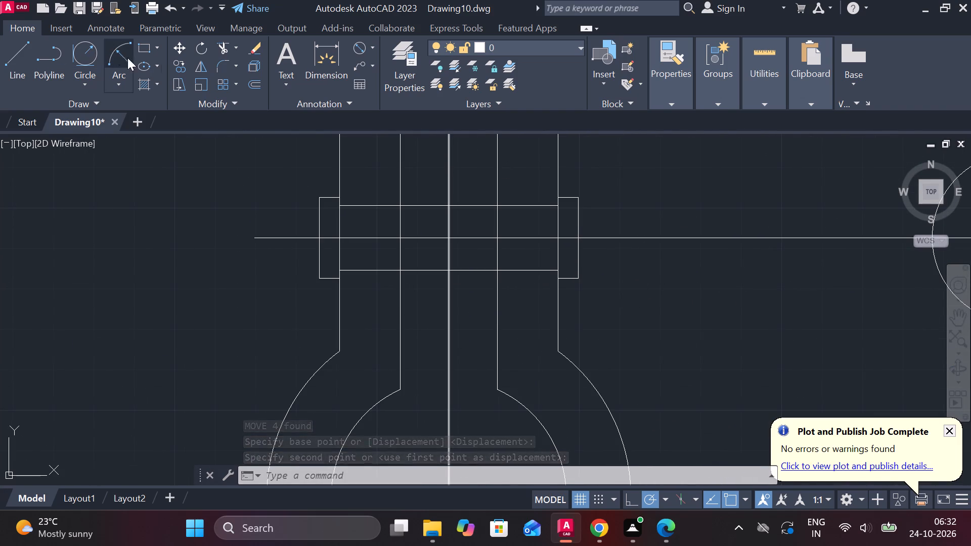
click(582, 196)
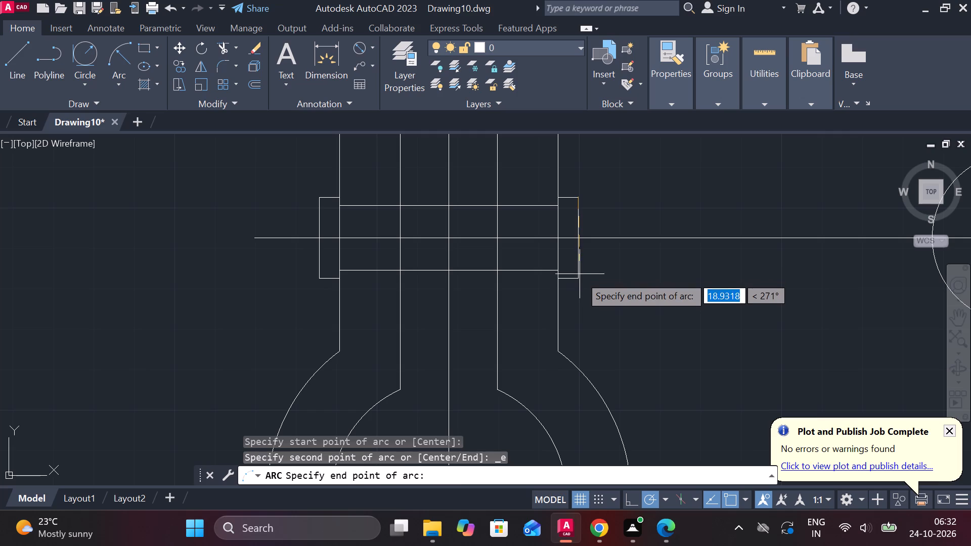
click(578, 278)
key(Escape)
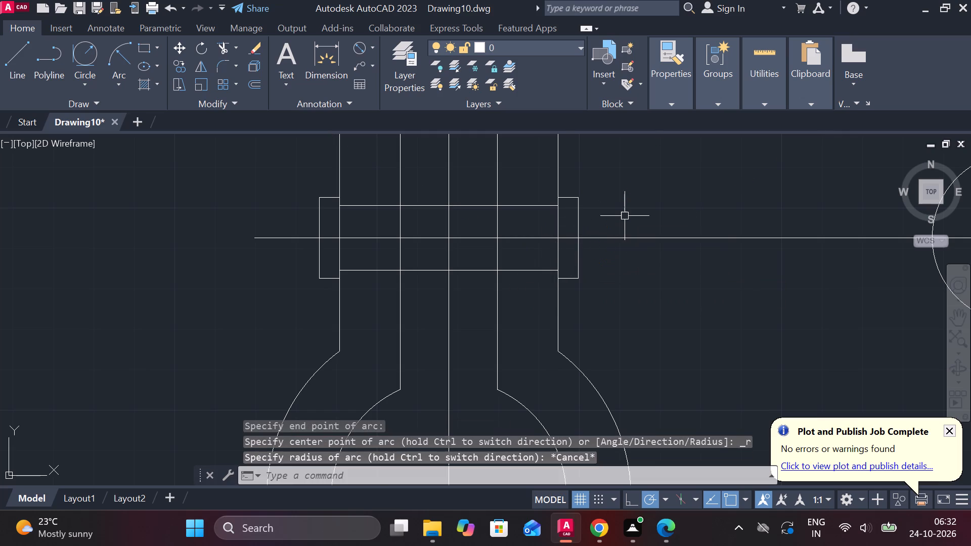
Draw a three-point arc from the right end cap's lower outer corner through its upper outer corner, ending 16 farther up toward the neck.
key(space)
click(582, 276)
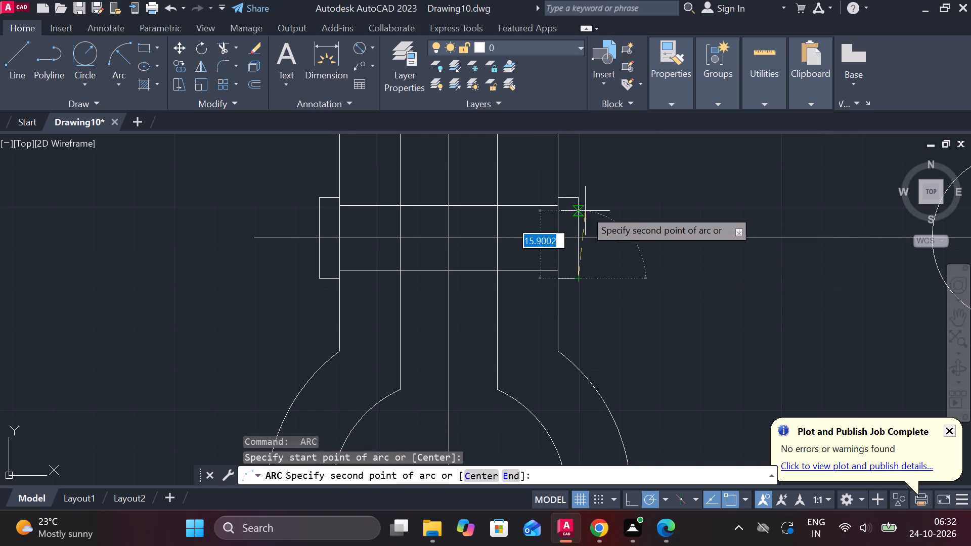
click(580, 197)
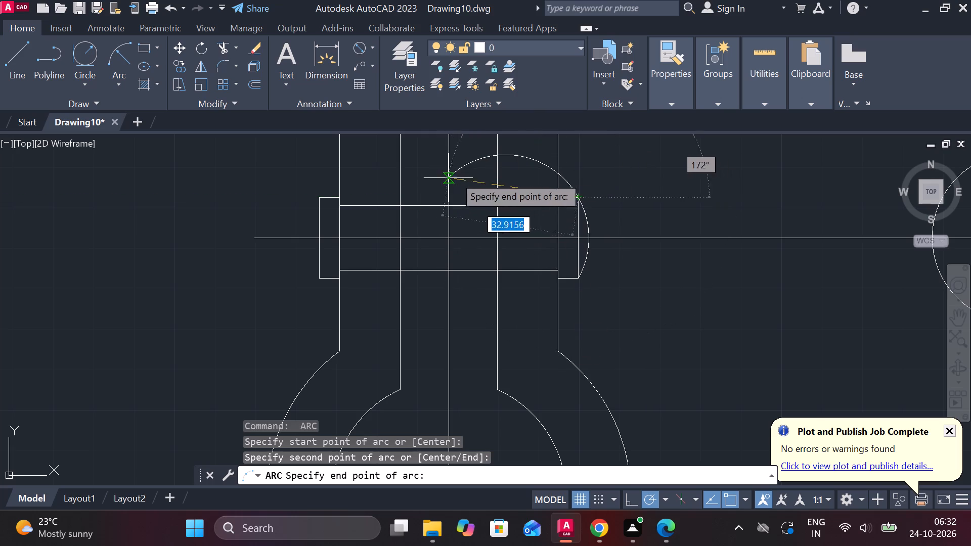
middle_drag(509, 175, 501, 281)
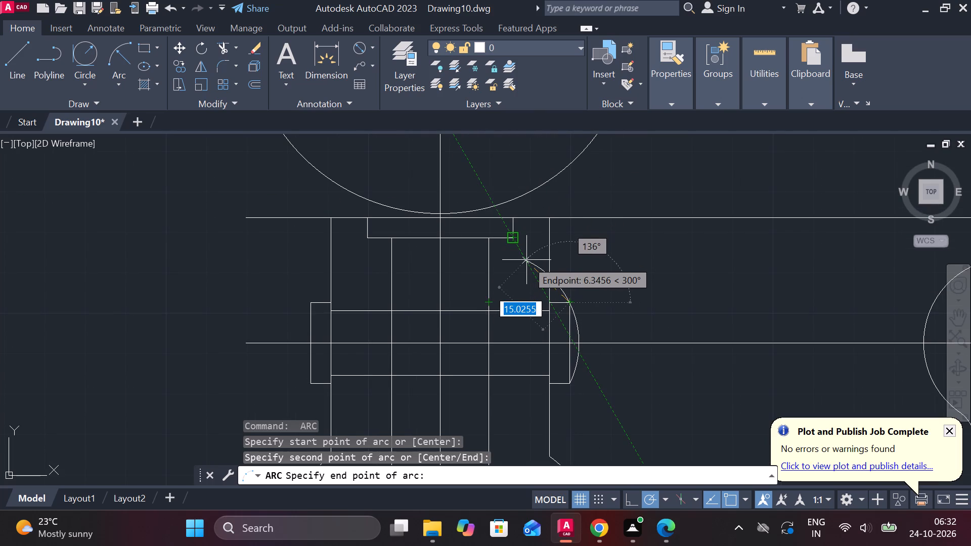
scroll(523, 261, up, 2)
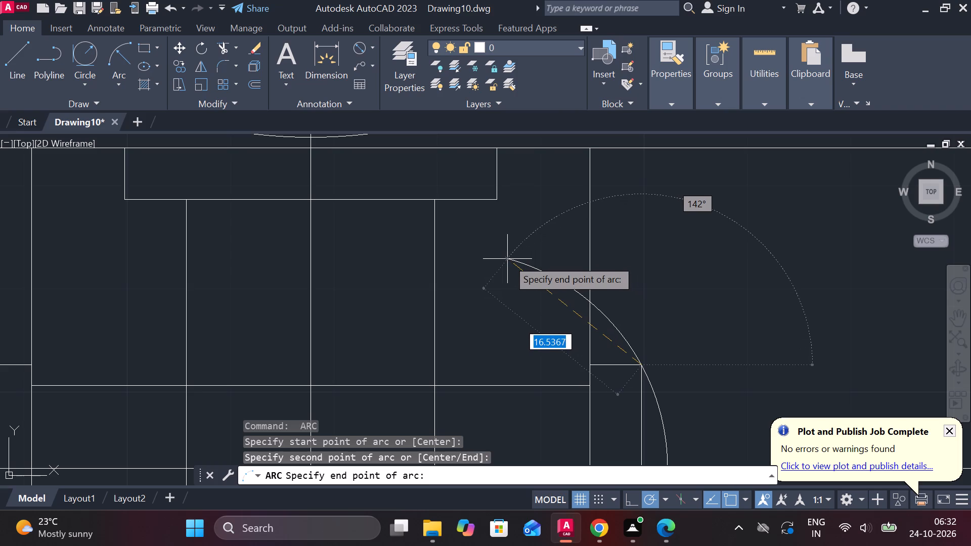
text(16)
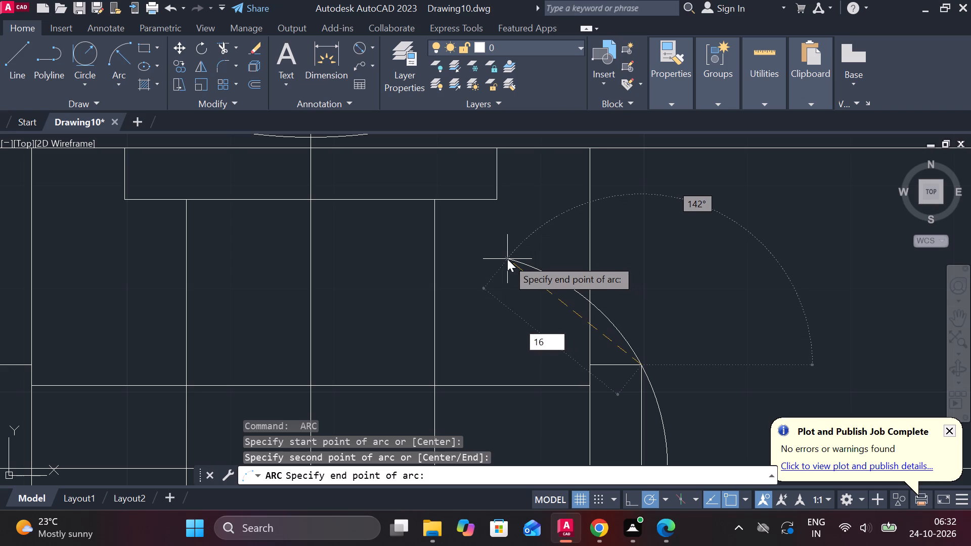
key(Return)
scroll(619, 298, down, 1)
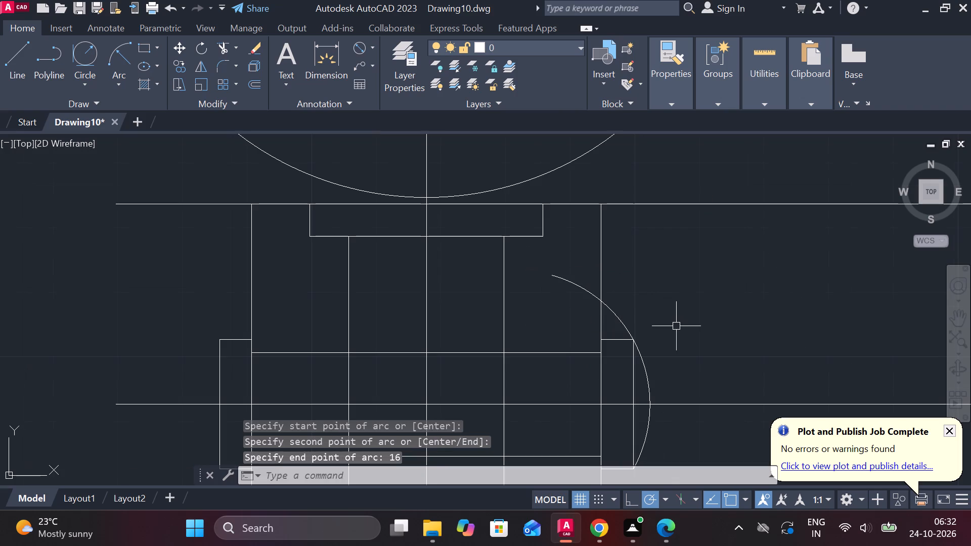
Trim the arc's excess above the right end cap's upper outer corner, keeping only the bulge along the cap's outer edge.
text(TR)
key(space)
click(623, 322)
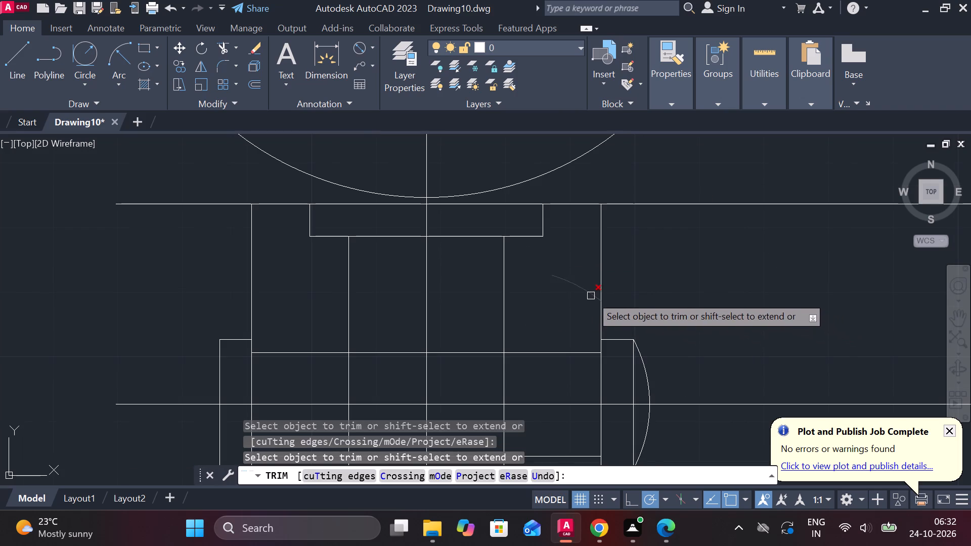
click(591, 296)
scroll(644, 305, down, 3)
scroll(667, 345, up, 1)
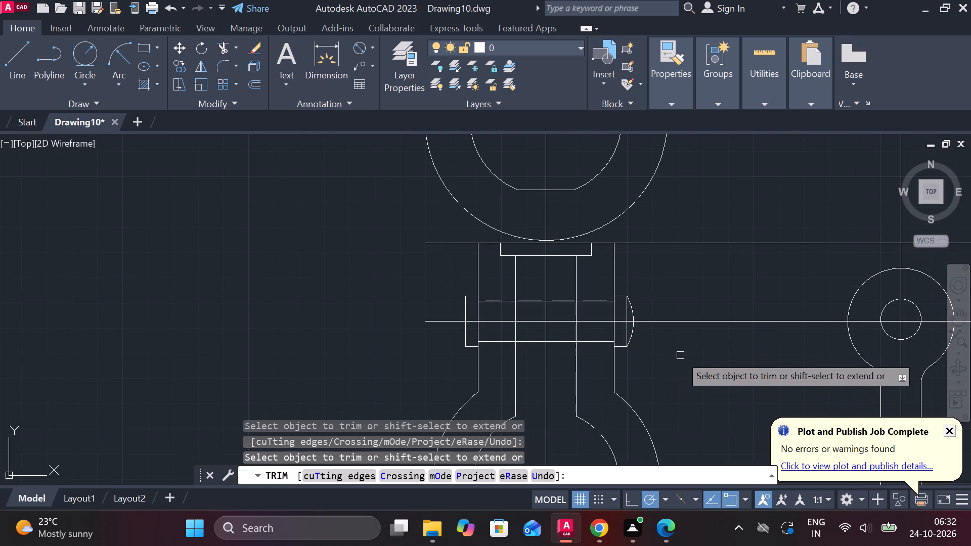
key(Escape)
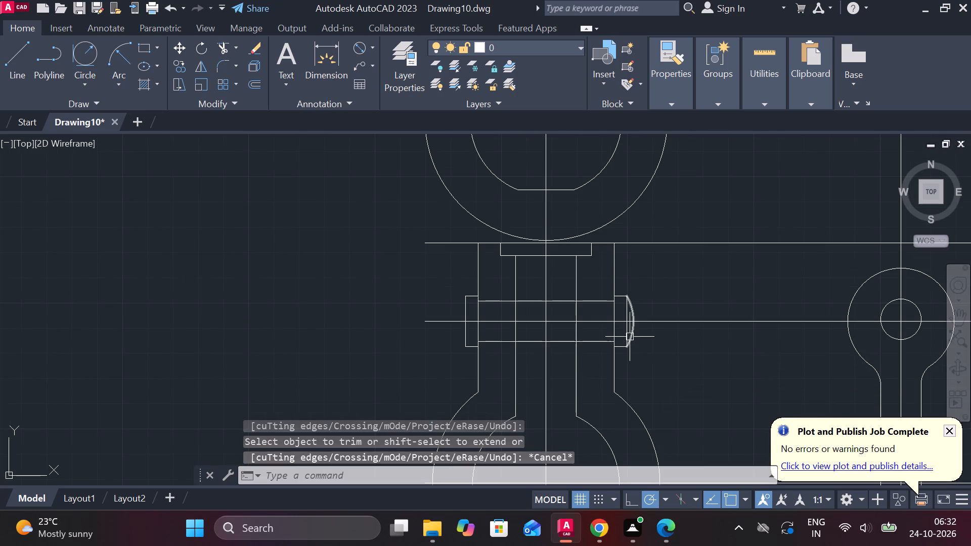
Mirror the right cap's arc about the vertical centerline onto the left end cap, keeping the source arc.
click(630, 337)
text(MI)
key(Return)
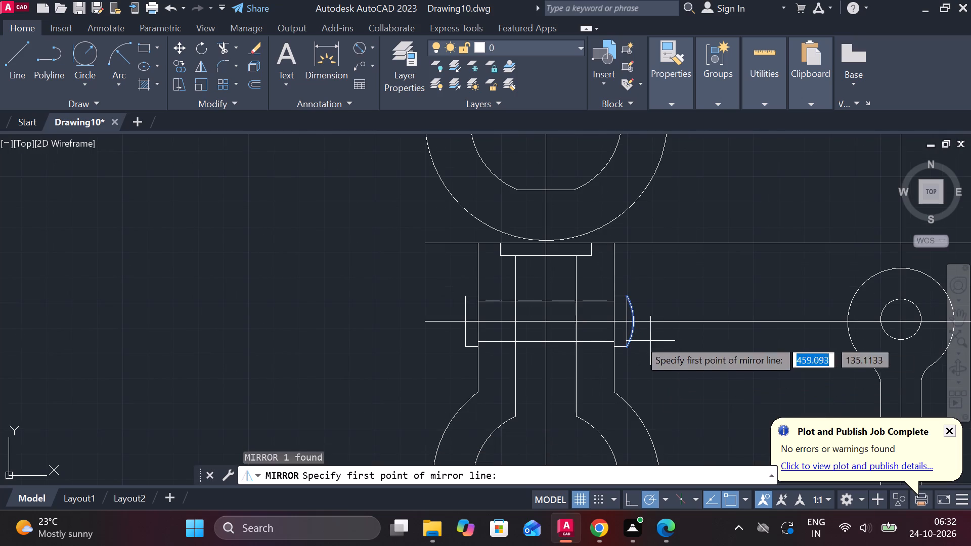
click(555, 344)
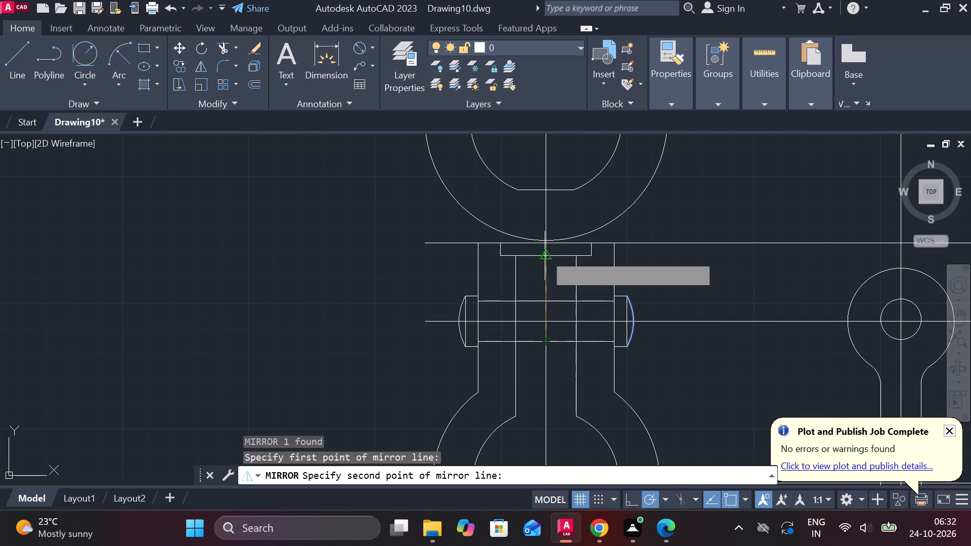
click(547, 242)
drag(579, 307, 547, 242)
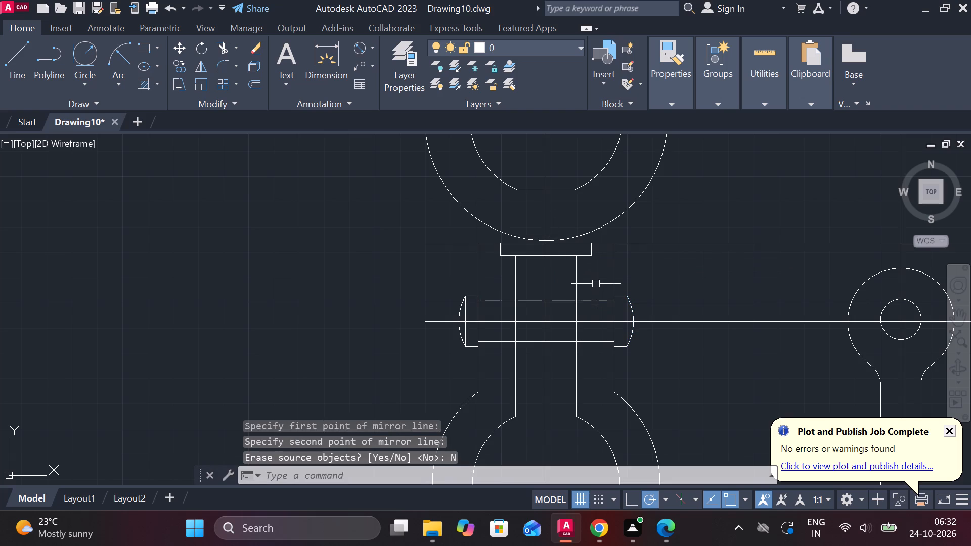
Draw a horizontal line from the side view boss circle's top quadrant leftward past the neck's far side.
middle_drag(452, 297, 445, 263)
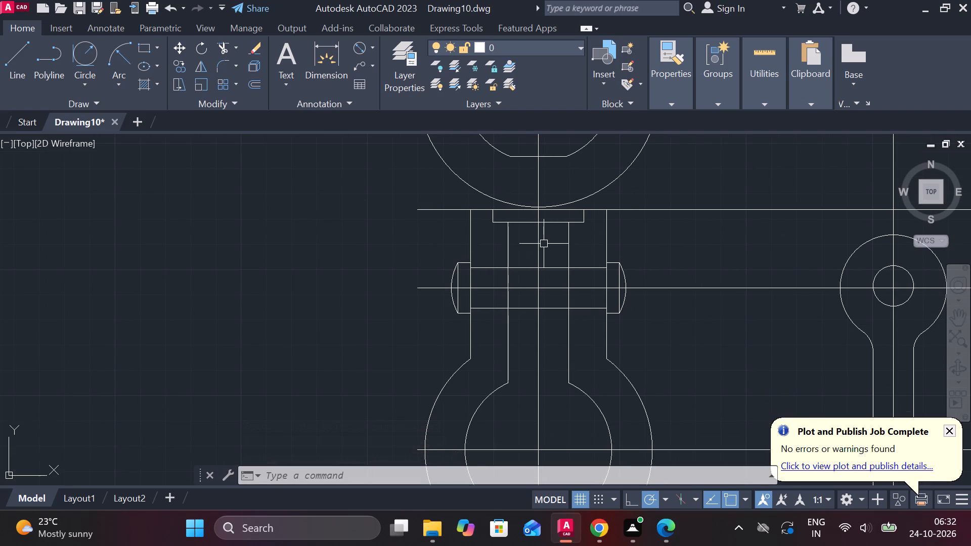
middle_drag(699, 254, 668, 255)
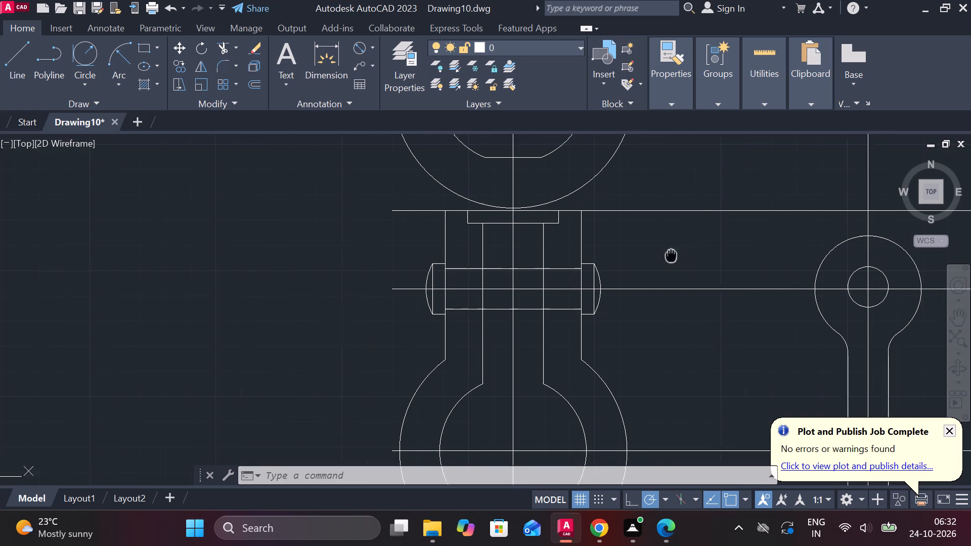
middle_drag(668, 255, 615, 267)
key(l)
key(Return)
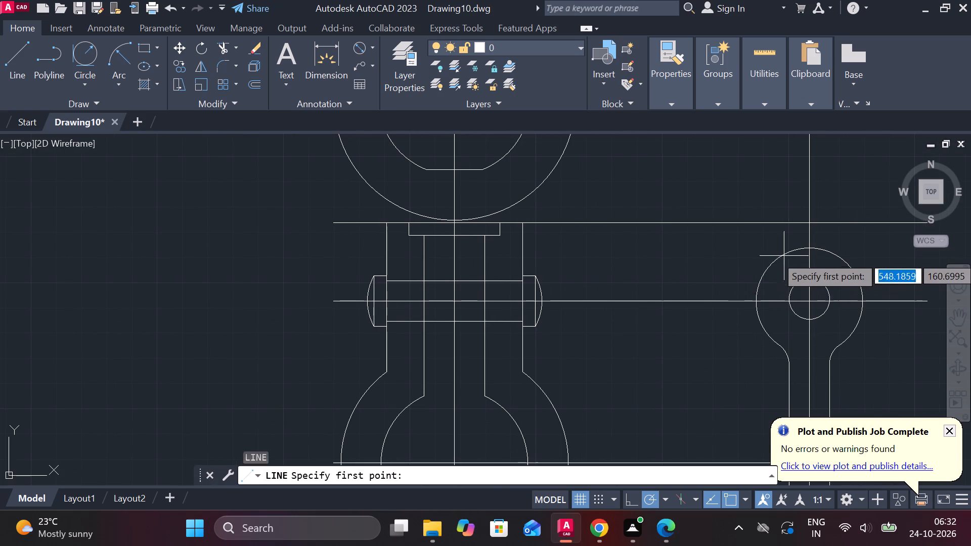
click(332, 256)
key(Escape)
key(space)
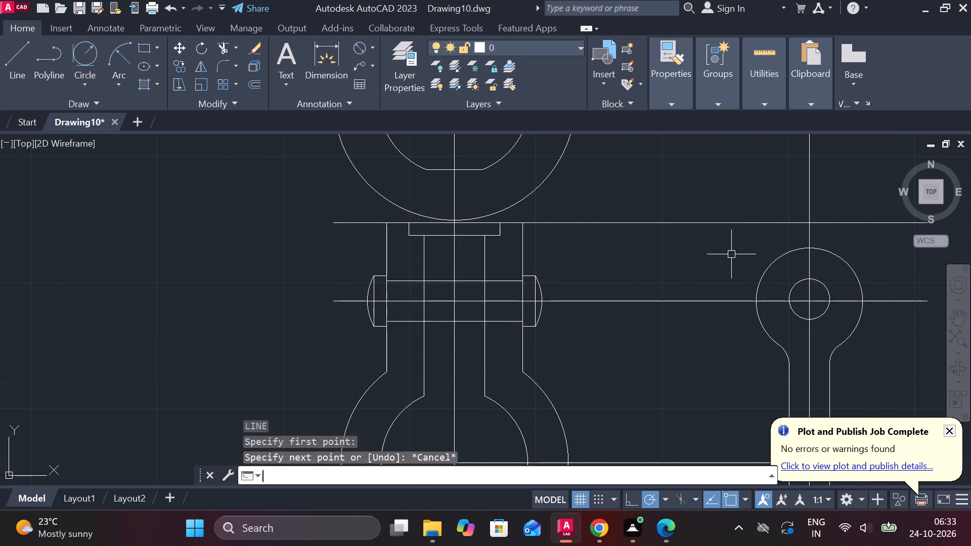
click(807, 246)
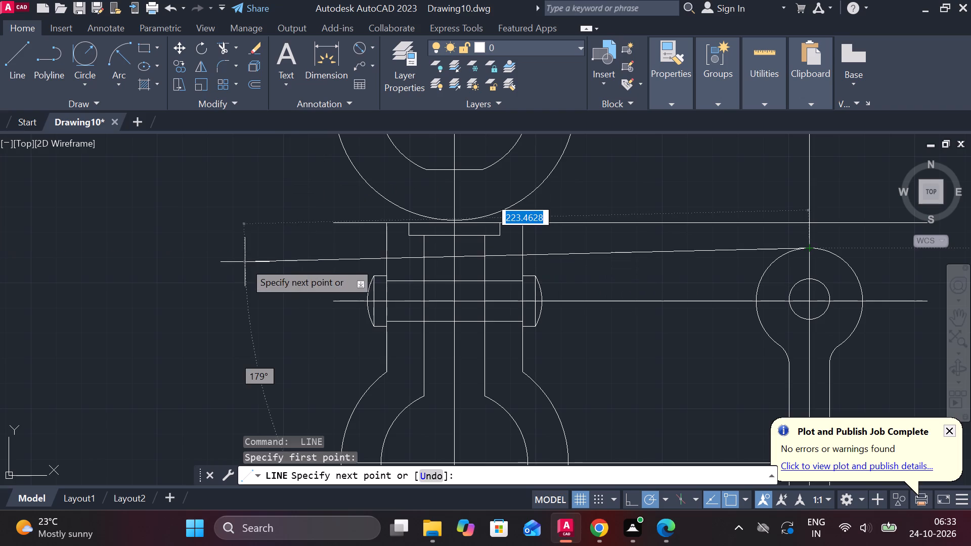
click(284, 256)
key(Escape)
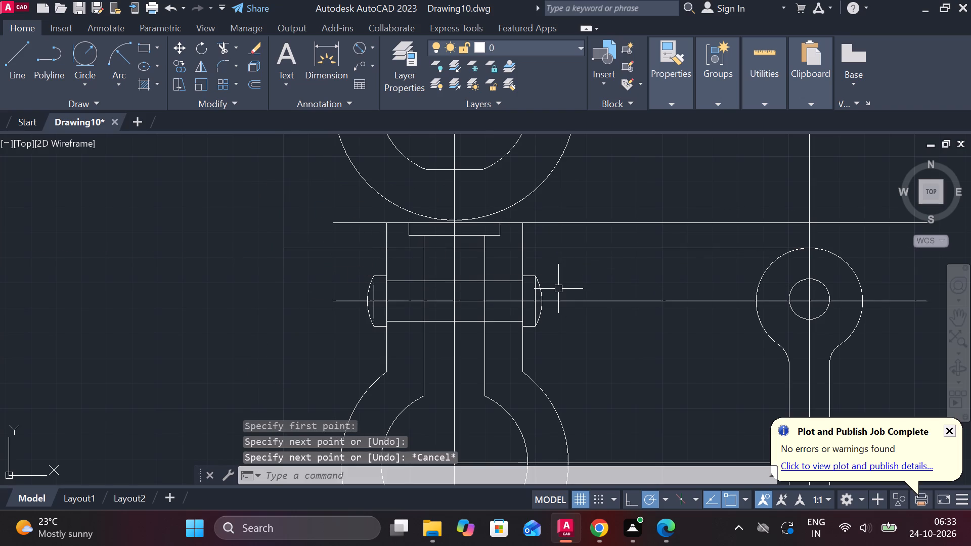
Trim away the upper guide line outside the collar rectangle and the neck's outer sides above the new horizontal line.
scroll(381, 254, up, 1)
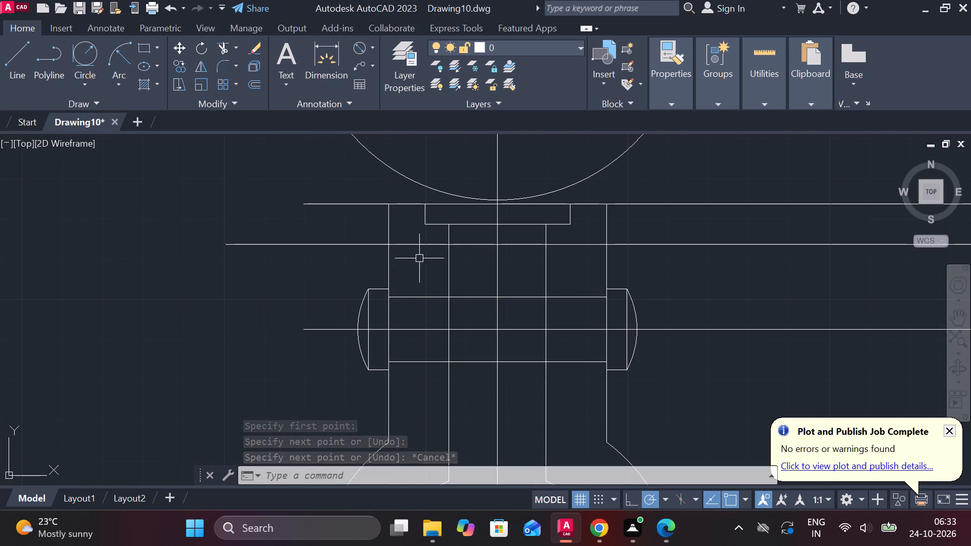
text(TR)
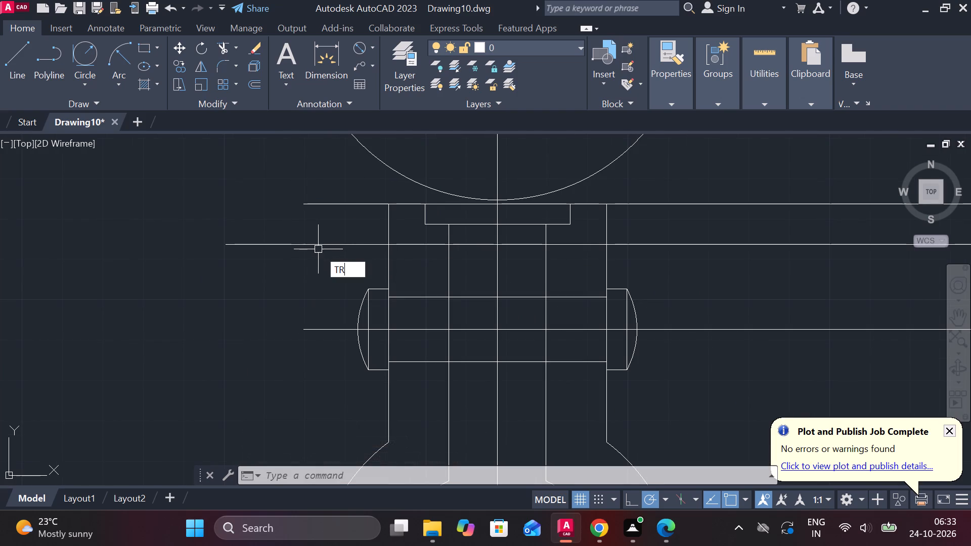
key(space)
click(377, 206)
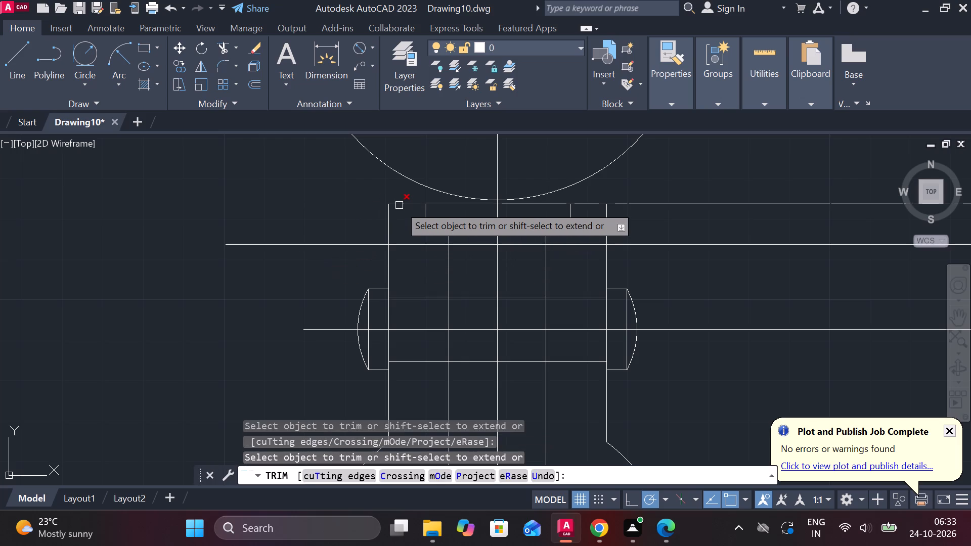
click(399, 205)
click(387, 216)
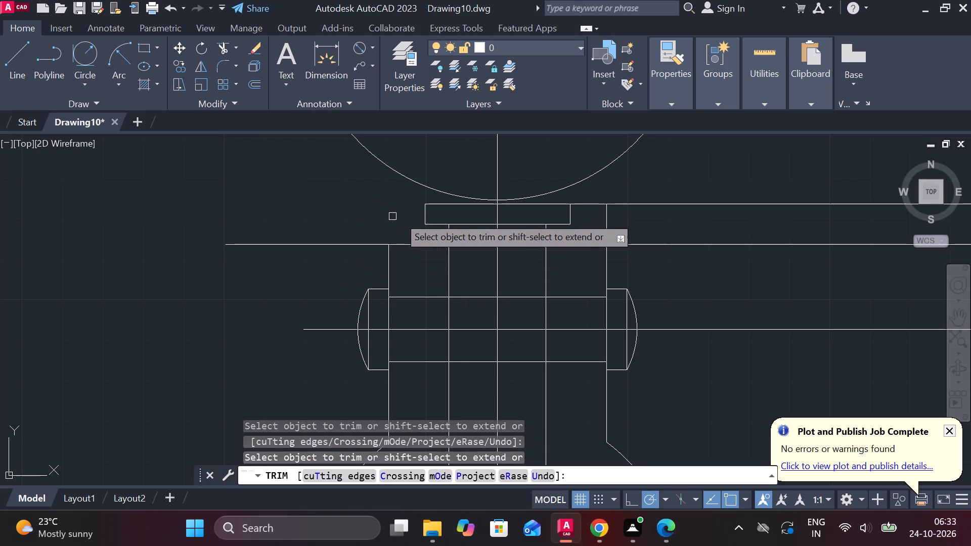
click(593, 208)
click(595, 205)
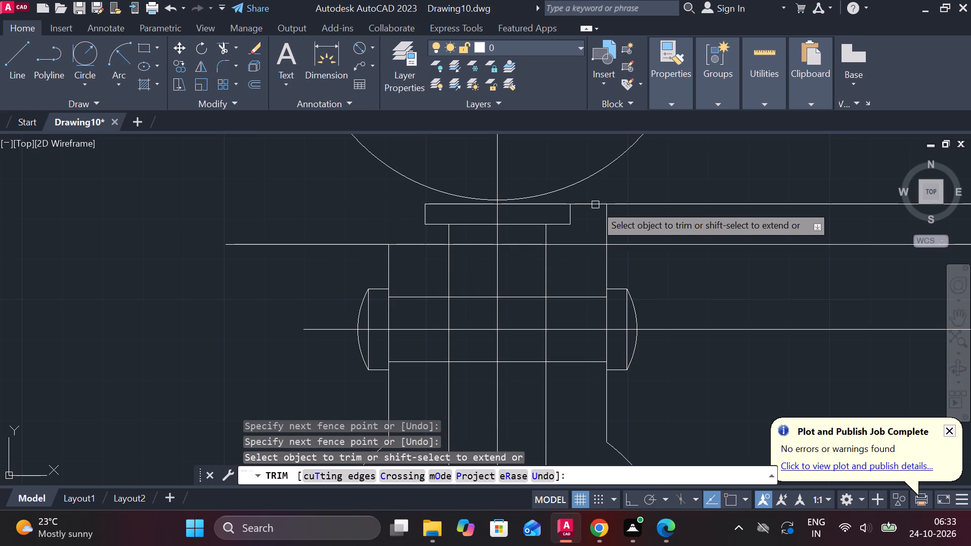
click(616, 202)
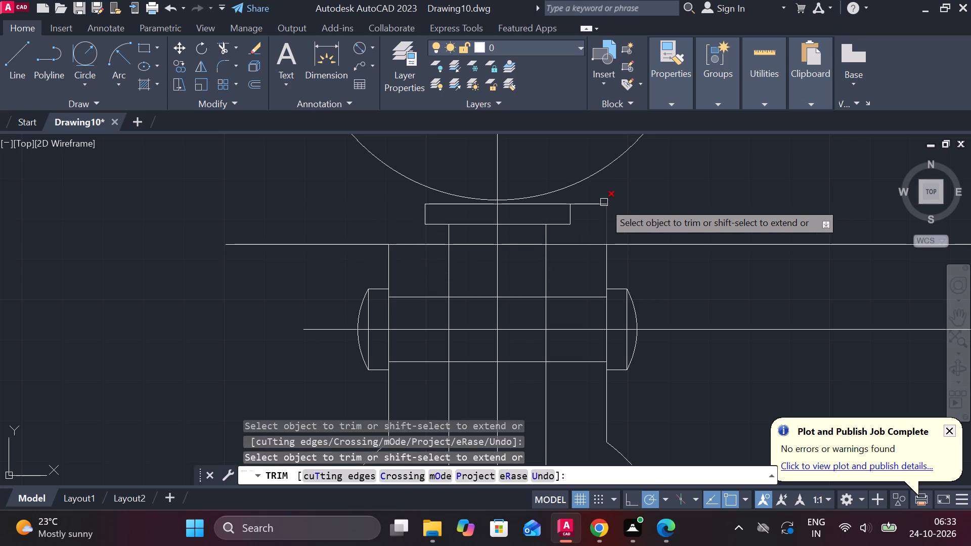
click(604, 202)
click(602, 203)
Trim the new horizontal line's overhangs beyond both outer sides of the neck, leaving it as the neck's top edge.
scroll(644, 195, down, 2)
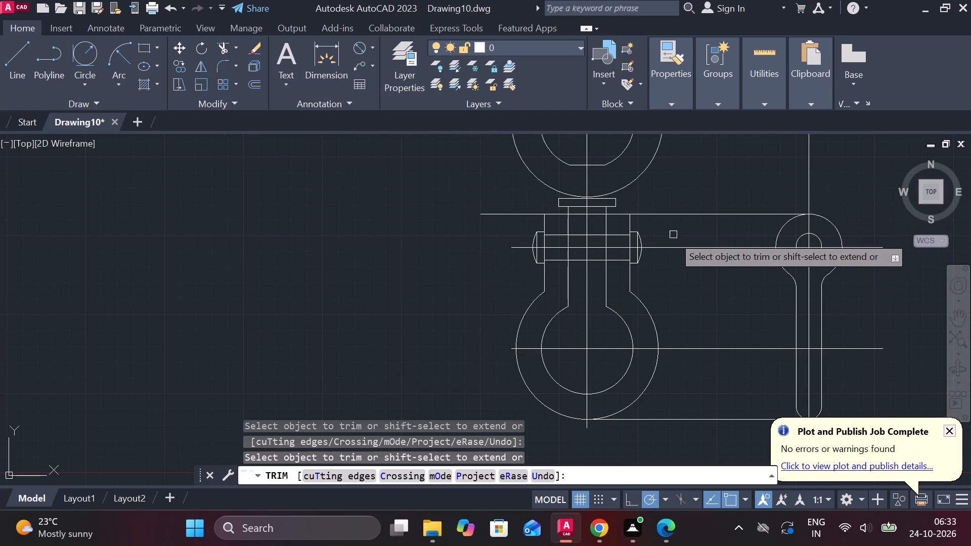
scroll(694, 278, up, 1)
middle_drag(679, 283, 668, 283)
click(403, 179)
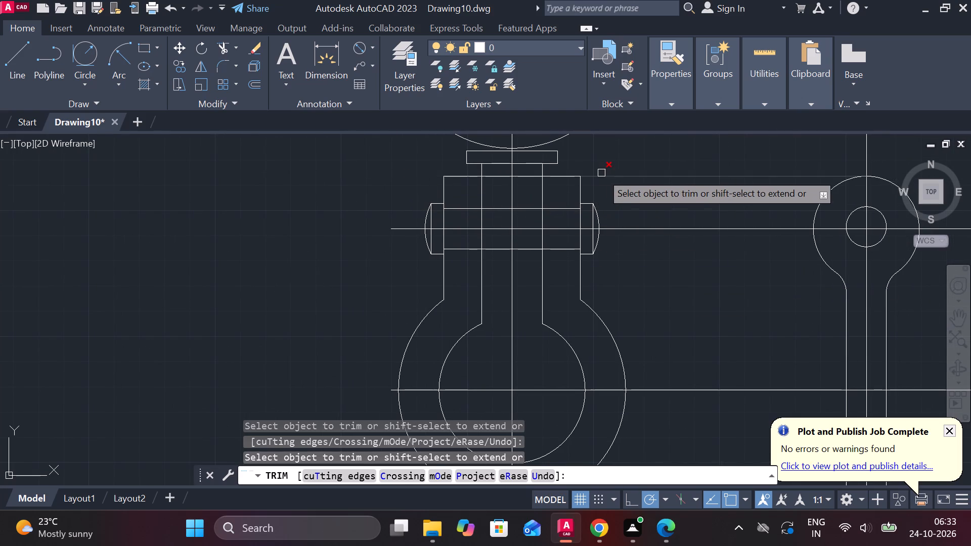
click(601, 173)
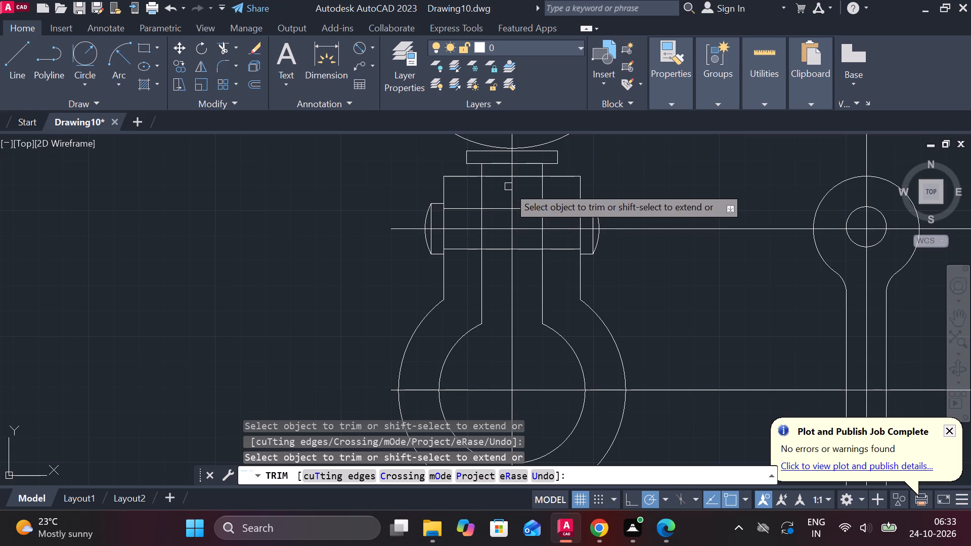
middle_drag(614, 260, 605, 260)
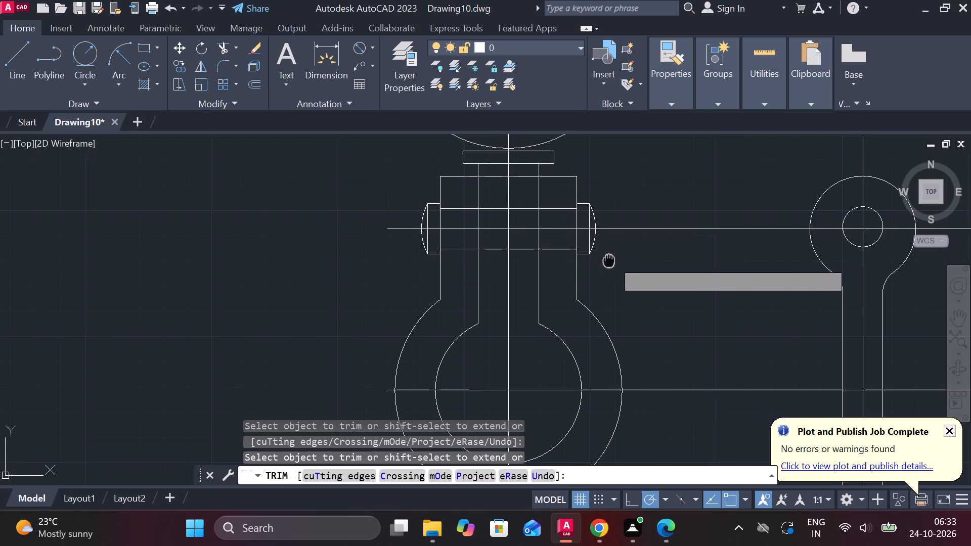
middle_drag(605, 260, 603, 253)
scroll(626, 290, down, 1)
scroll(626, 291, up, 1)
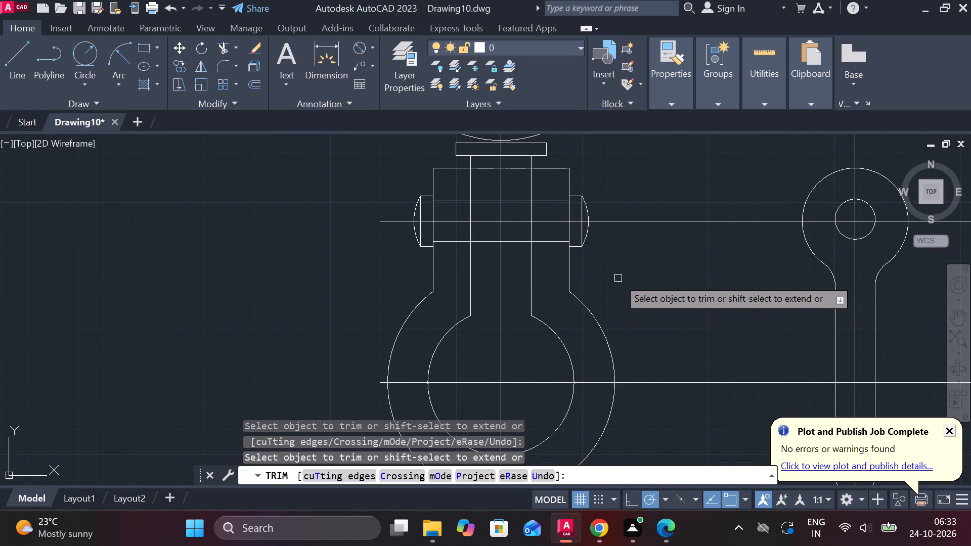
scroll(618, 278, up, 2)
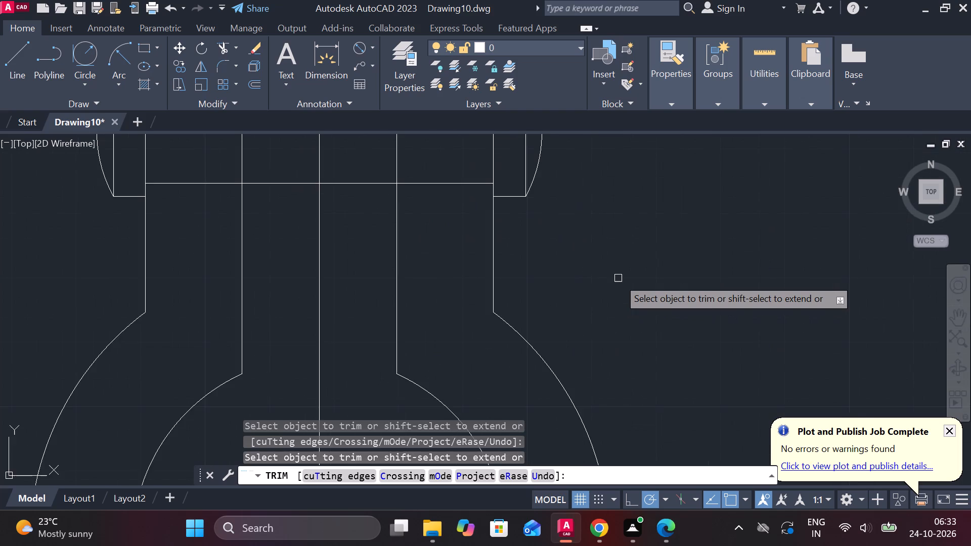
scroll(618, 278, down, 2)
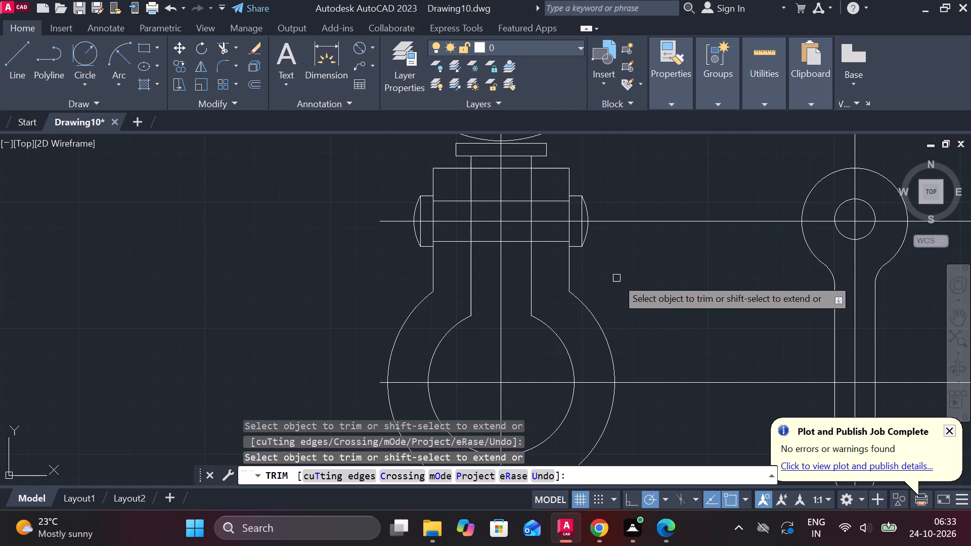
key(Escape)
Fillet both corners between the neck's outer sides and the lower outer circle with a radius of 30.
text(F R)
key(space)
text(30)
key(Return)
click(568, 270)
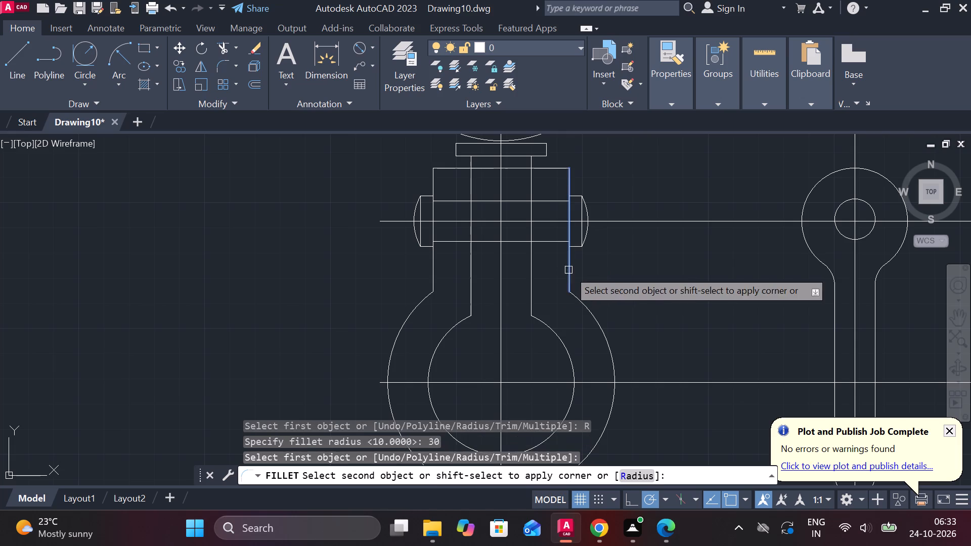
click(586, 302)
key(space)
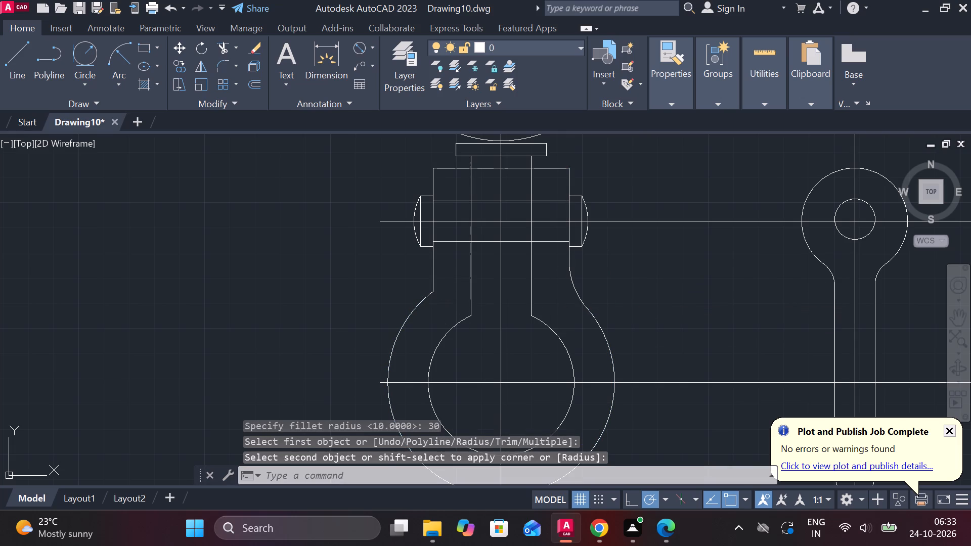
click(431, 275)
click(425, 297)
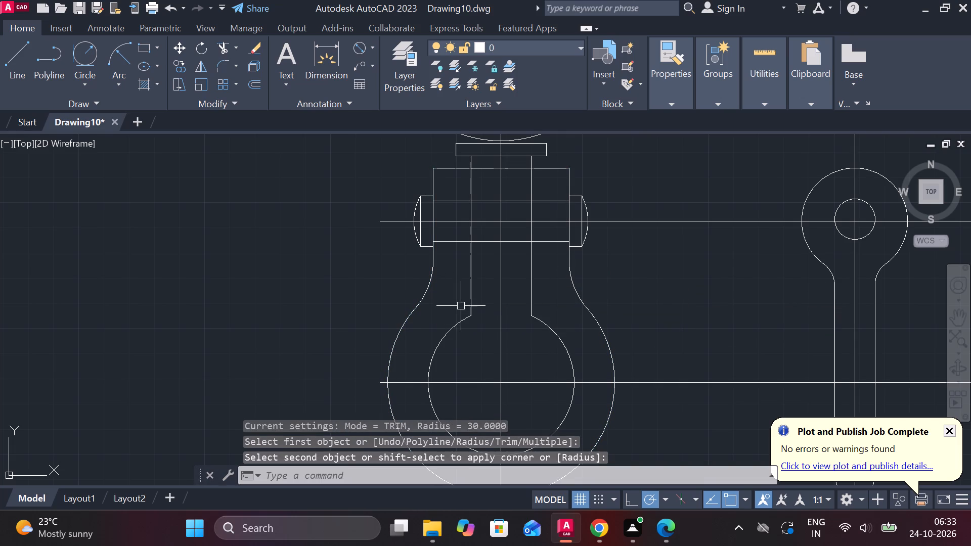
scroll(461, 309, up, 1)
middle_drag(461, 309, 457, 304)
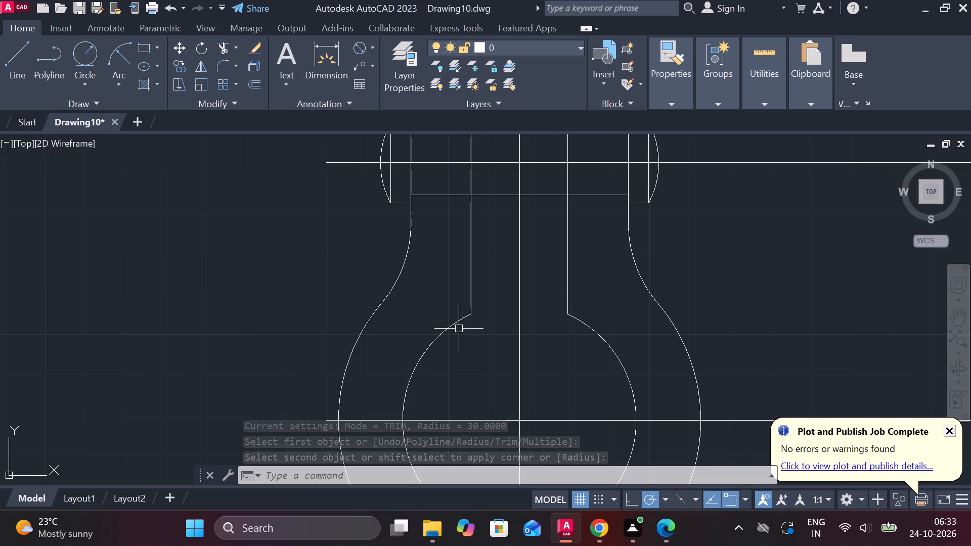
Fillet both corners between the neck's inner sides and the lower inner circle with a radius of 30.
key(space)
click(469, 299)
click(457, 320)
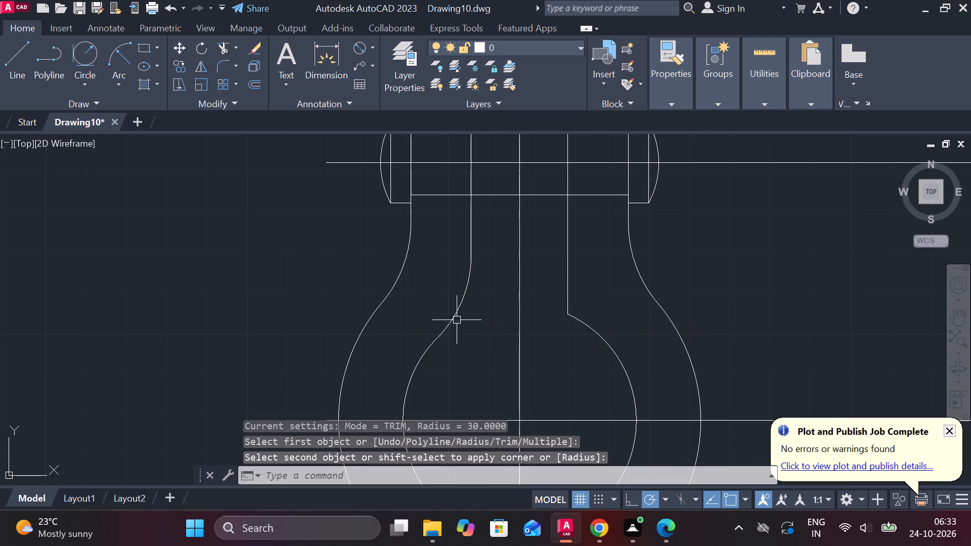
key(space)
click(564, 298)
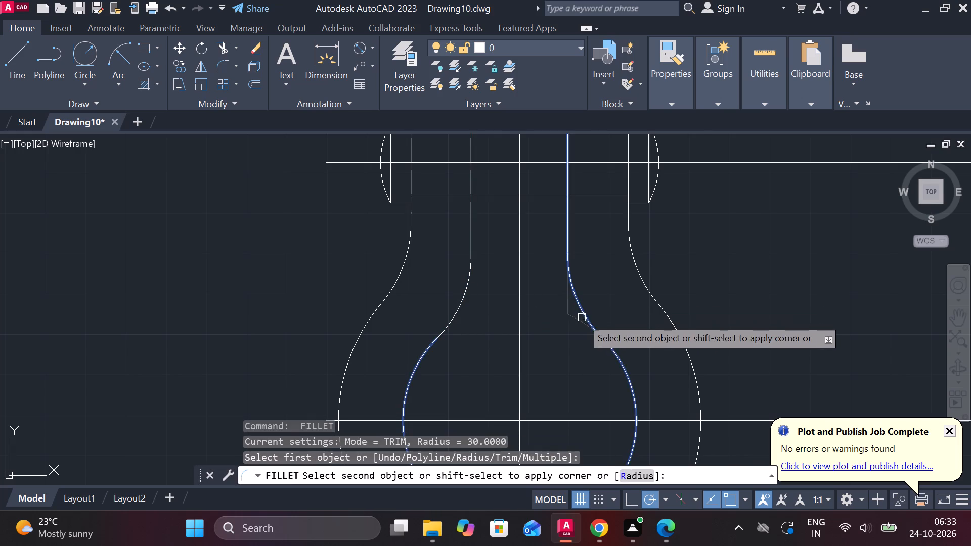
click(584, 323)
Load the CENTER linetype from acadiso.lin into the drawing.
scroll(590, 330, down, 2)
middle_drag(602, 335, 583, 336)
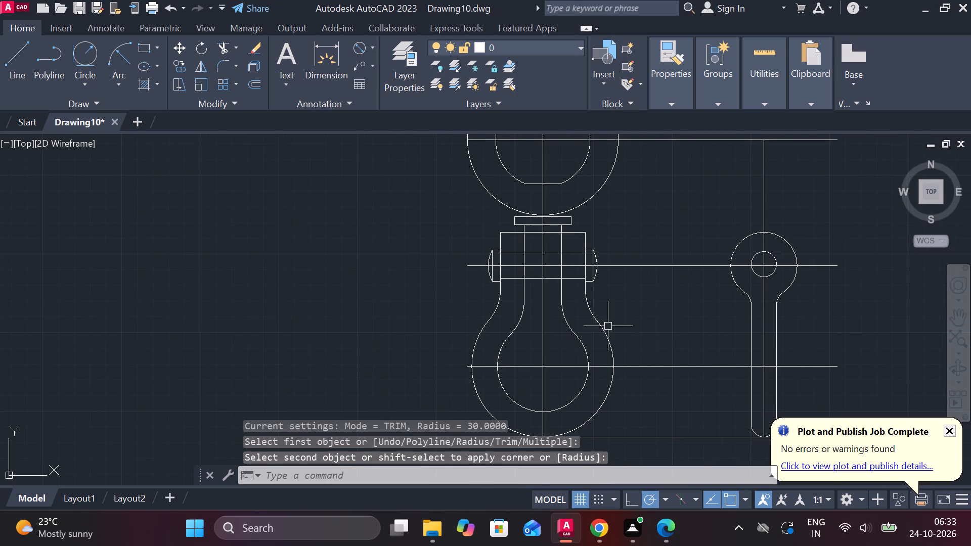
middle_drag(688, 331, 625, 348)
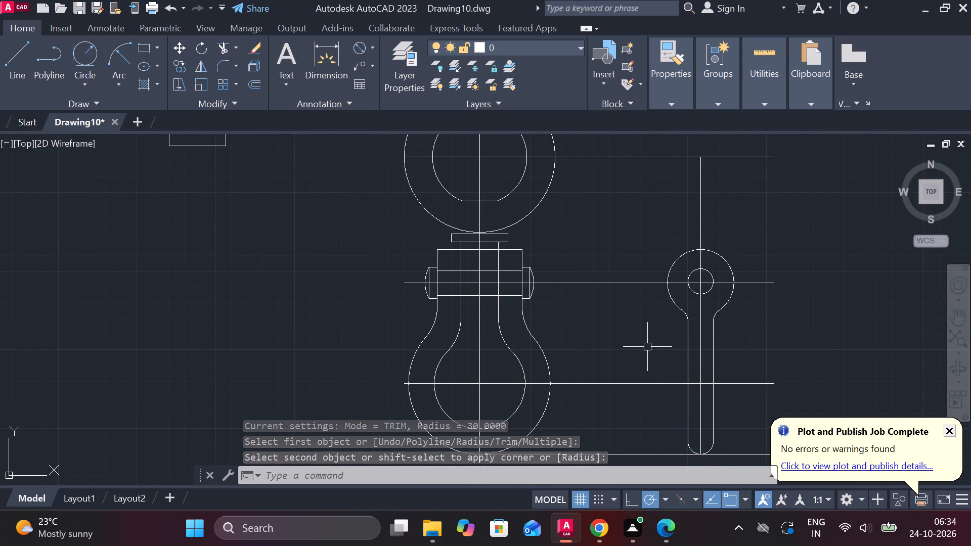
scroll(647, 347, up, 1)
scroll(647, 347, down, 2)
scroll(604, 350, up, 2)
middle_drag(613, 345, 661, 378)
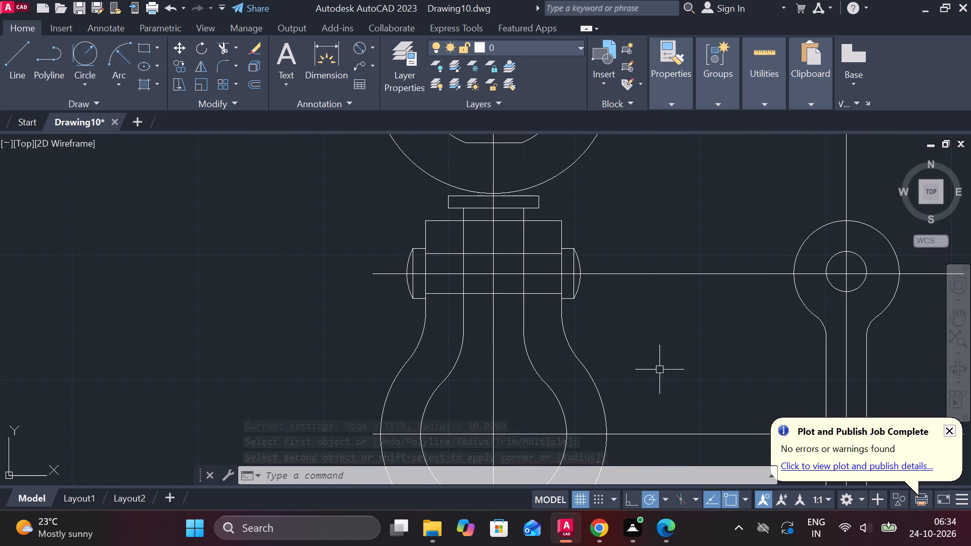
scroll(498, 281, up, 2)
key(Escape)
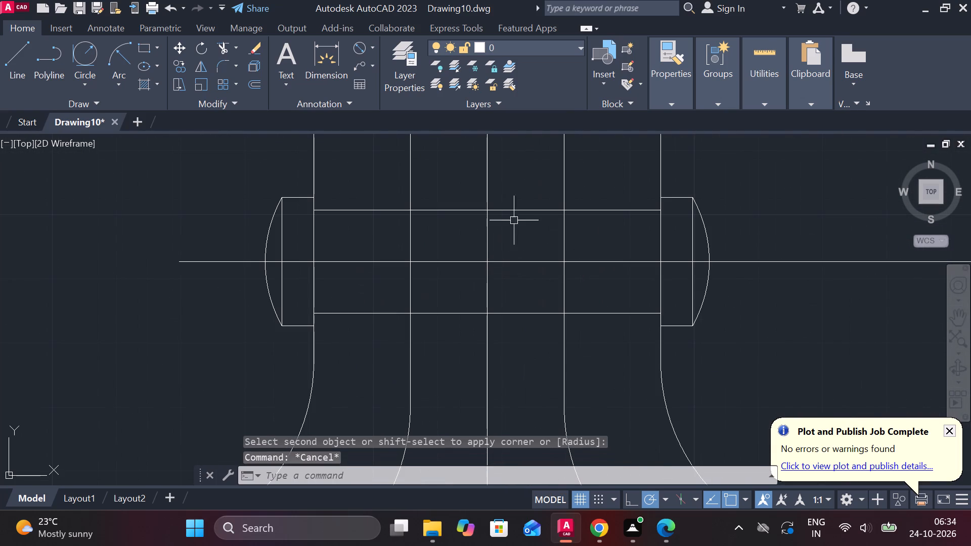
click(518, 207)
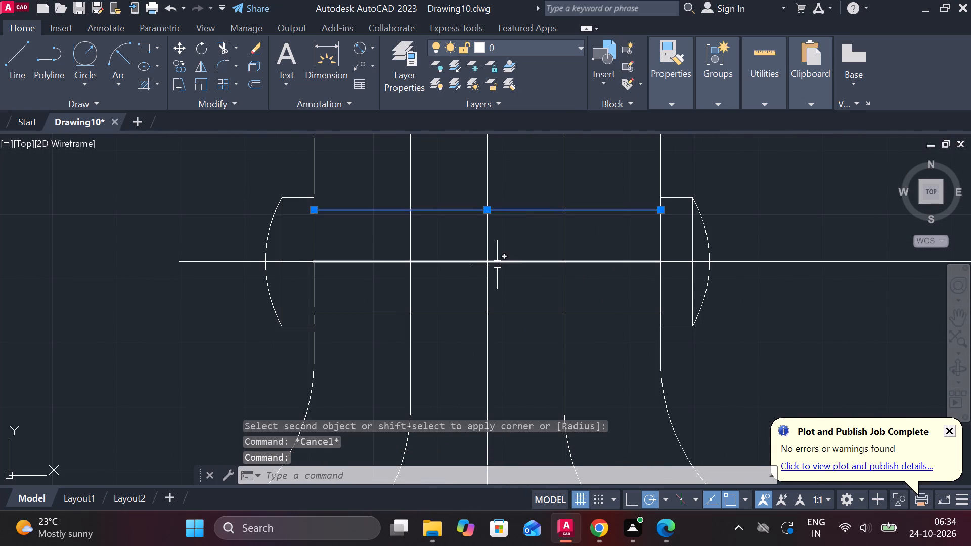
scroll(497, 264, down, 1)
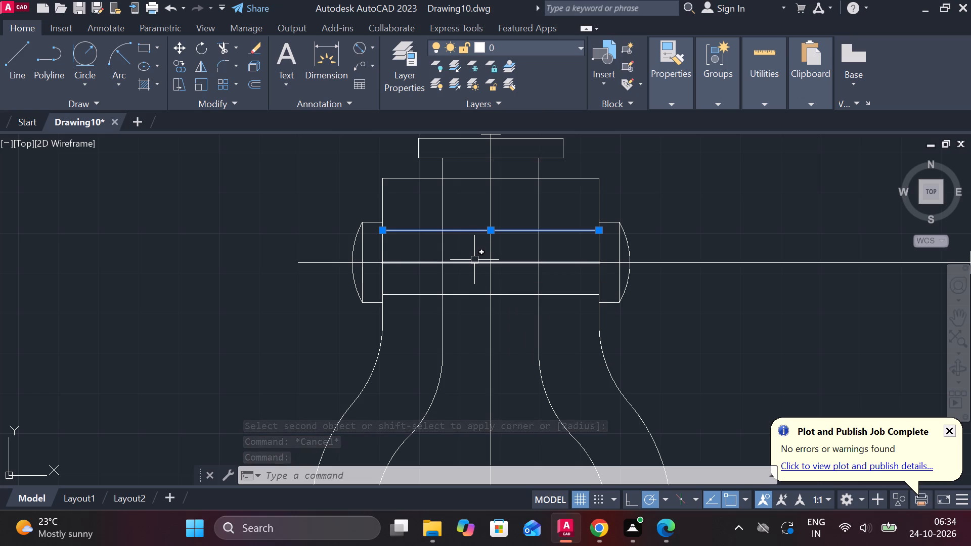
click(474, 260)
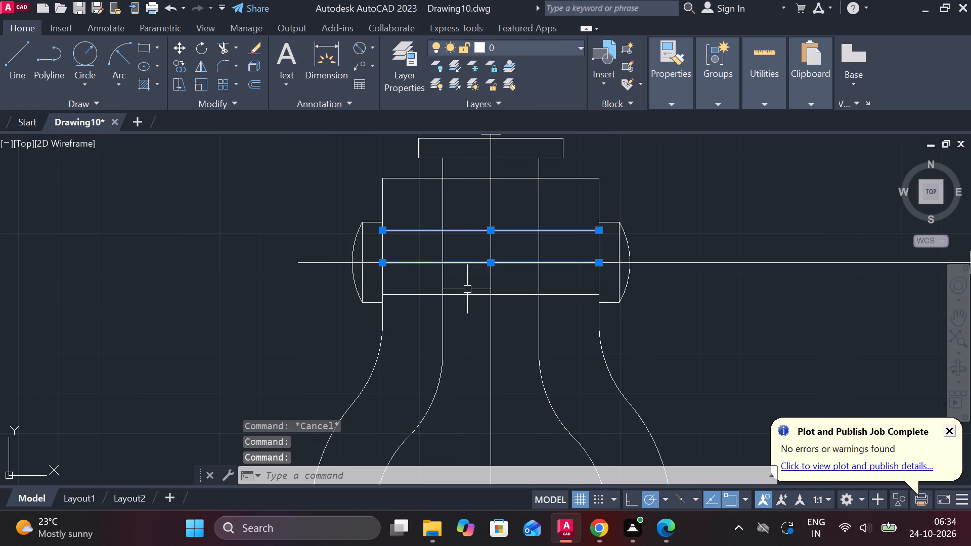
click(467, 292)
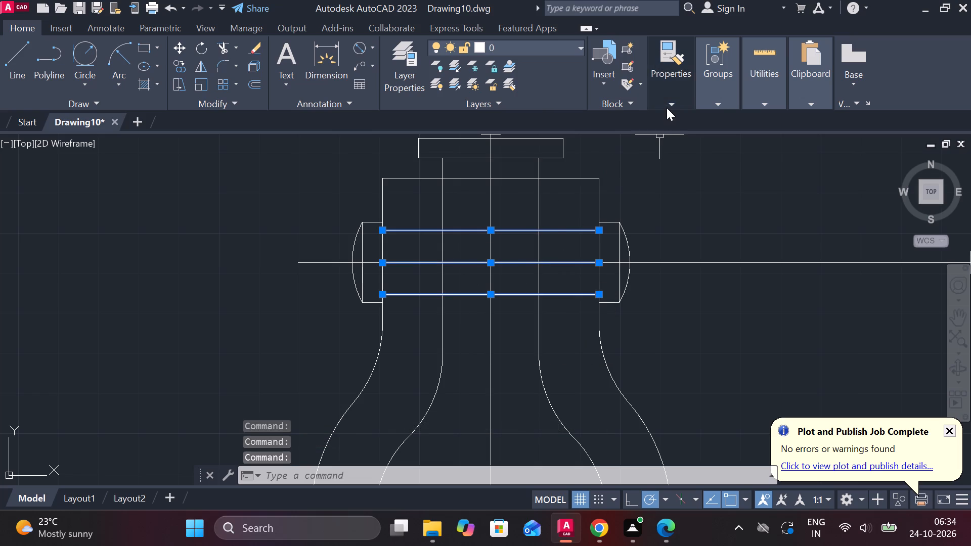
click(667, 108)
click(714, 159)
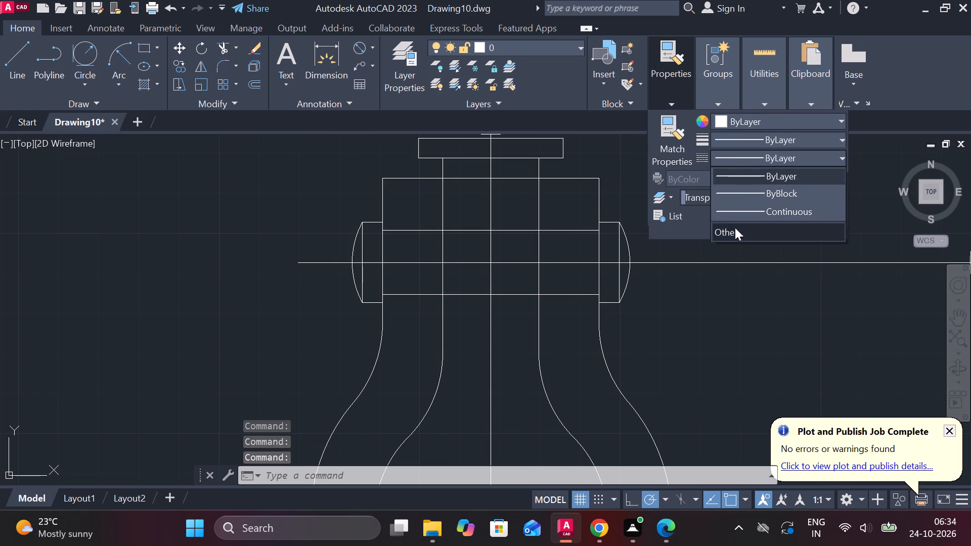
click(734, 231)
click(598, 126)
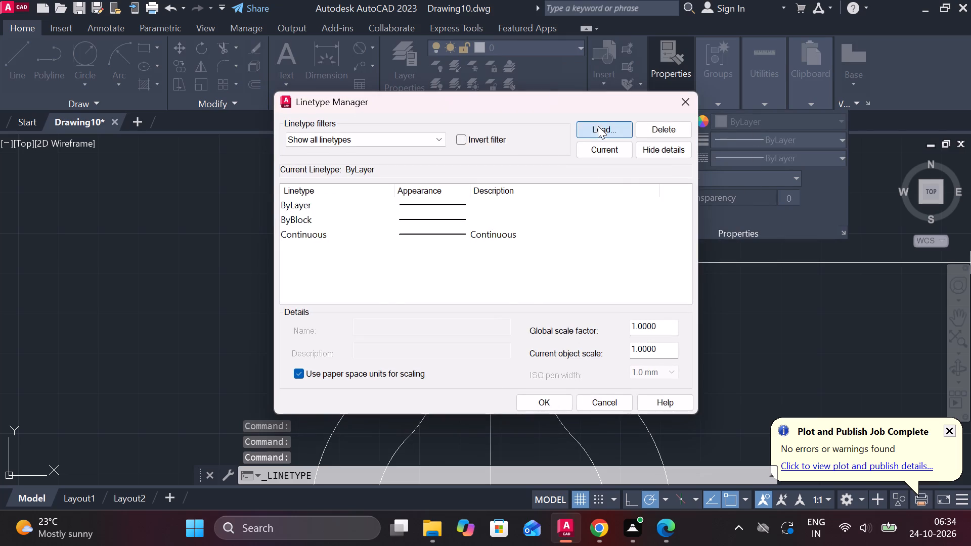
scroll(389, 266, down, 4)
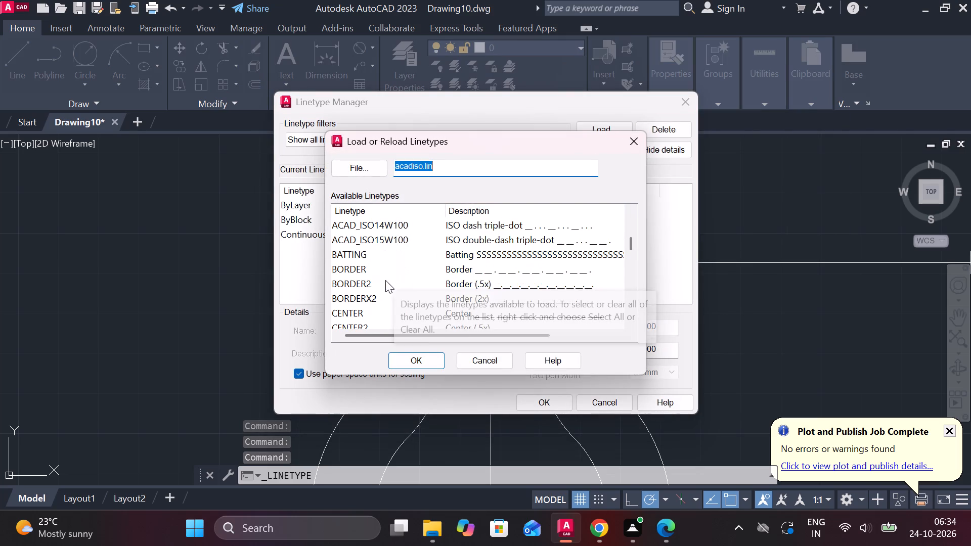
scroll(368, 311, down, 1)
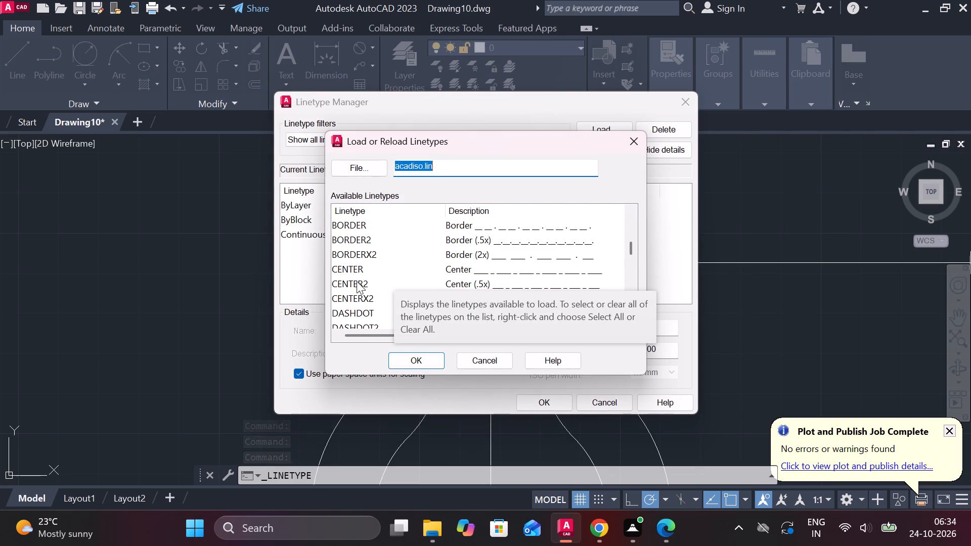
click(355, 268)
click(405, 360)
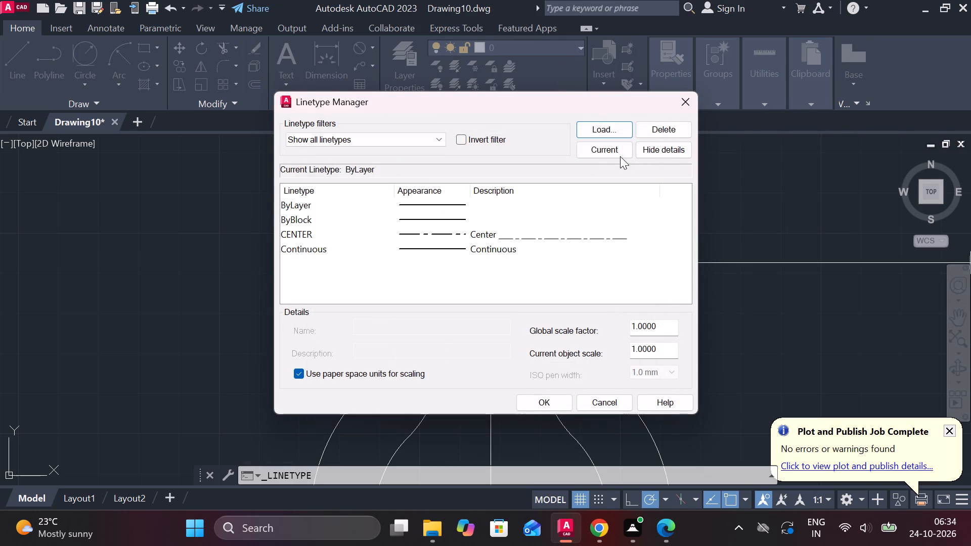
Load the DASHED linetype into the drawing.
click(588, 119)
click(591, 126)
scroll(389, 264, down, 6)
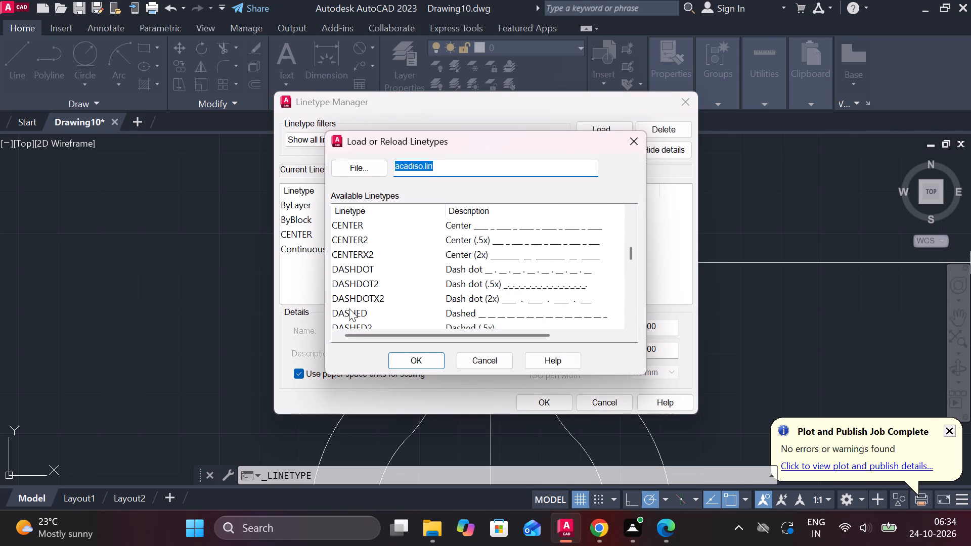
click(349, 308)
click(422, 361)
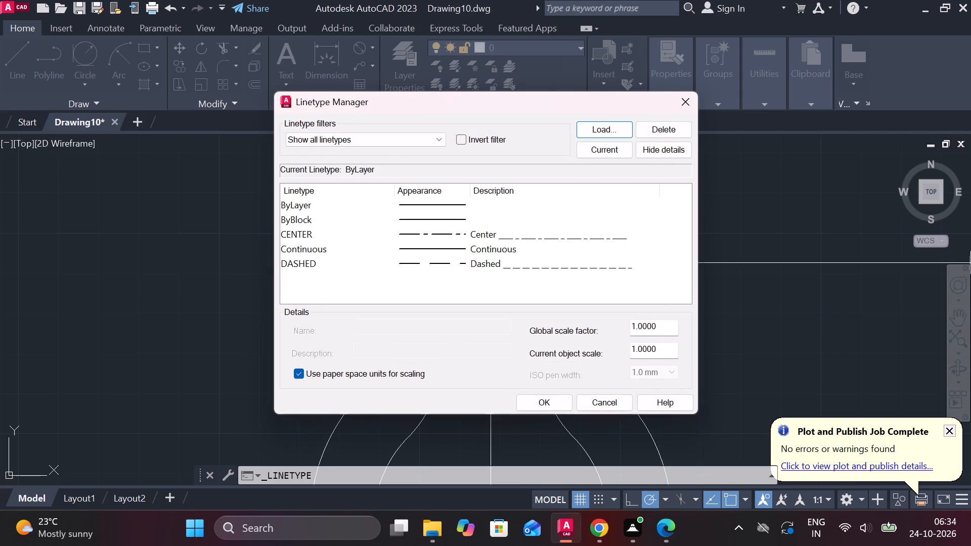
Set the global linetype scale factor to 1 and accept the linetype settings.
drag(658, 331, 614, 334)
key(period)
key(4)
key(BackSpace)
key(BackSpace)
key(1)
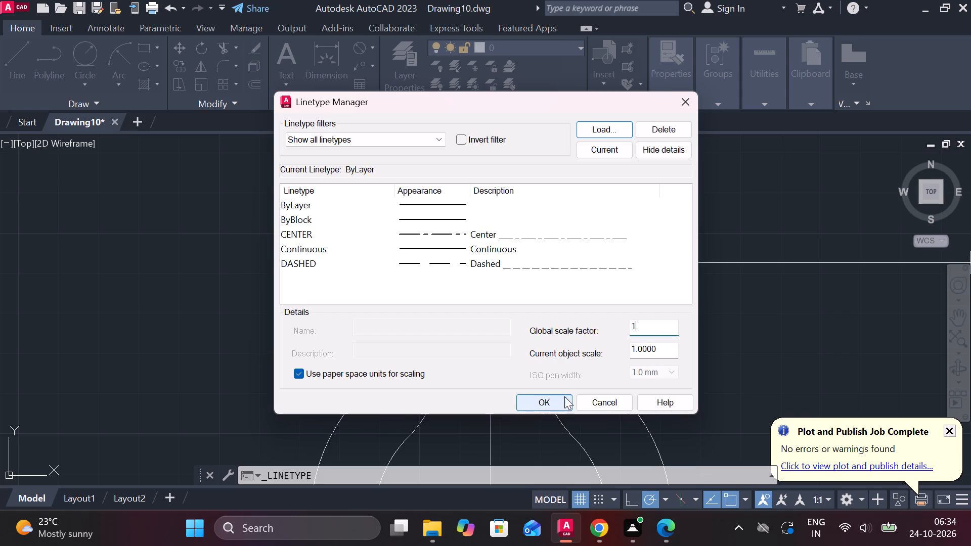
click(562, 398)
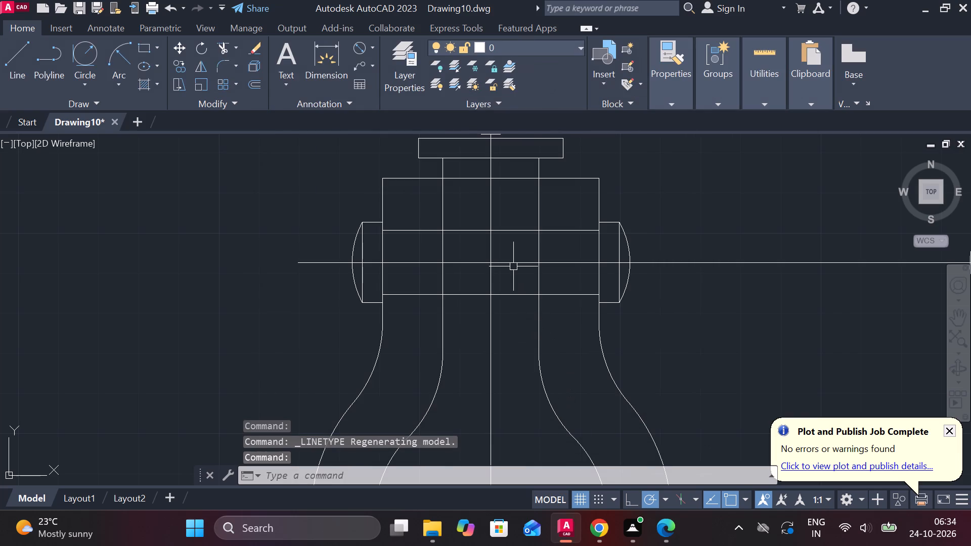
Apply the DASHED linetype to the upper and lower horizontal edges of the cross band.
click(508, 232)
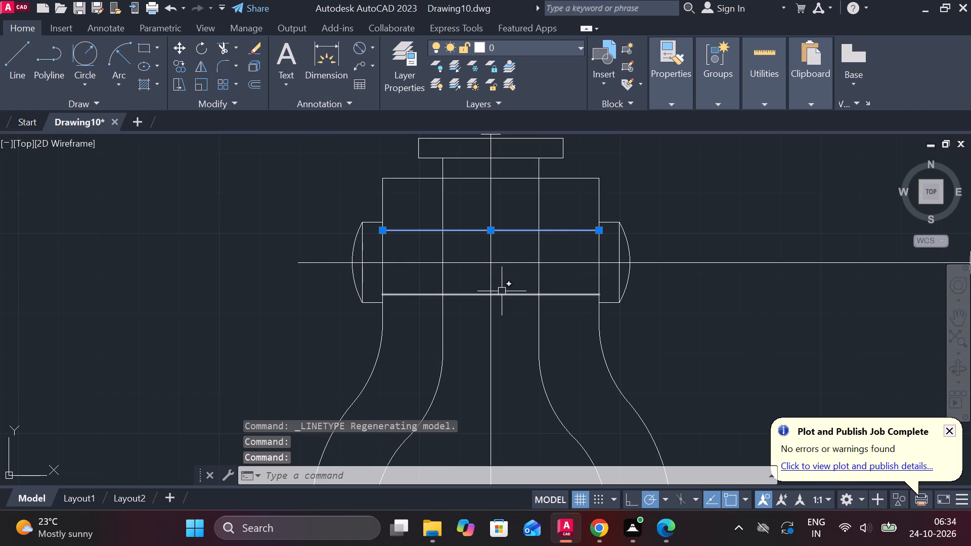
click(502, 291)
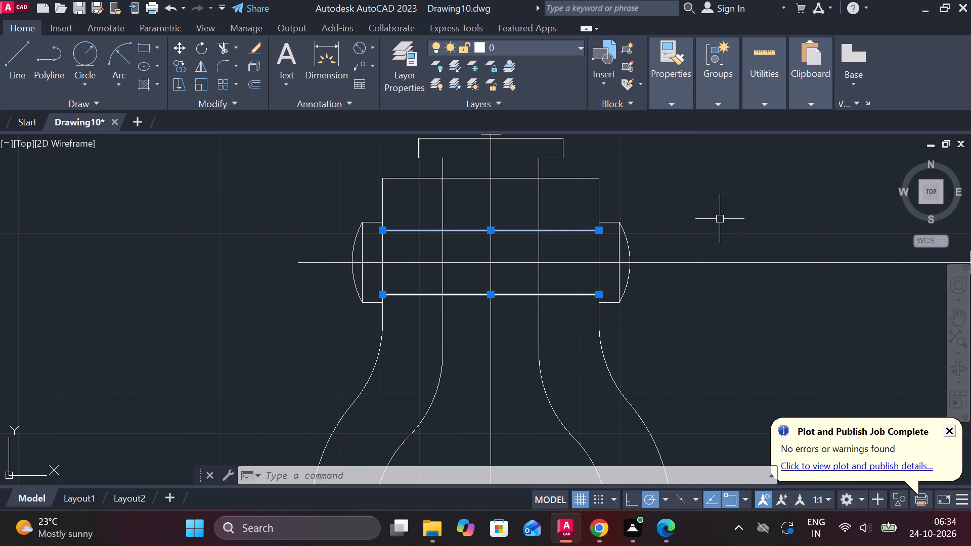
click(677, 101)
click(745, 155)
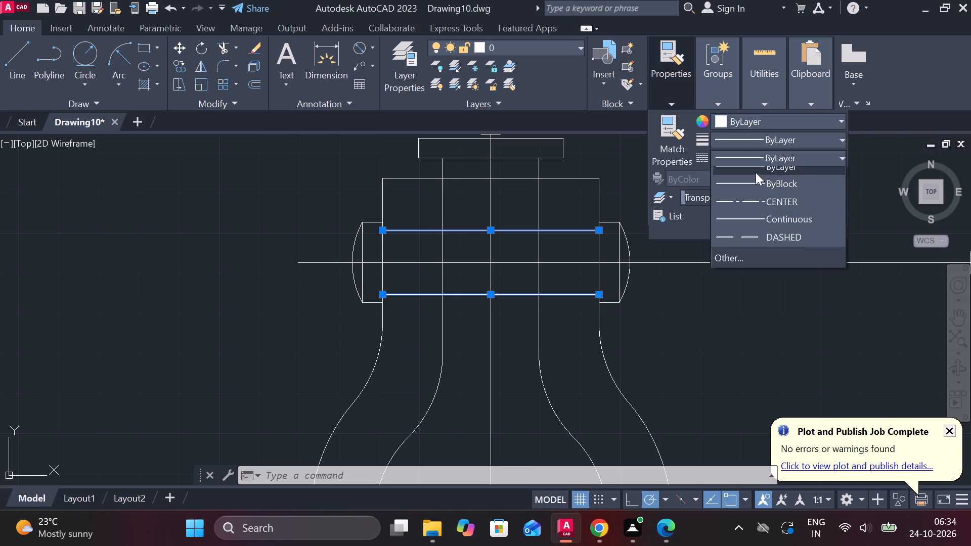
click(759, 247)
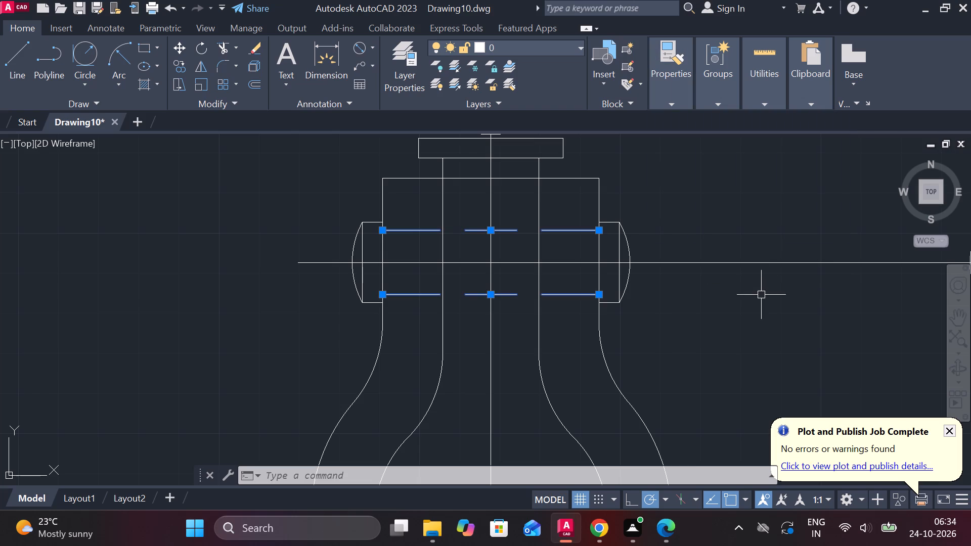
key(Escape)
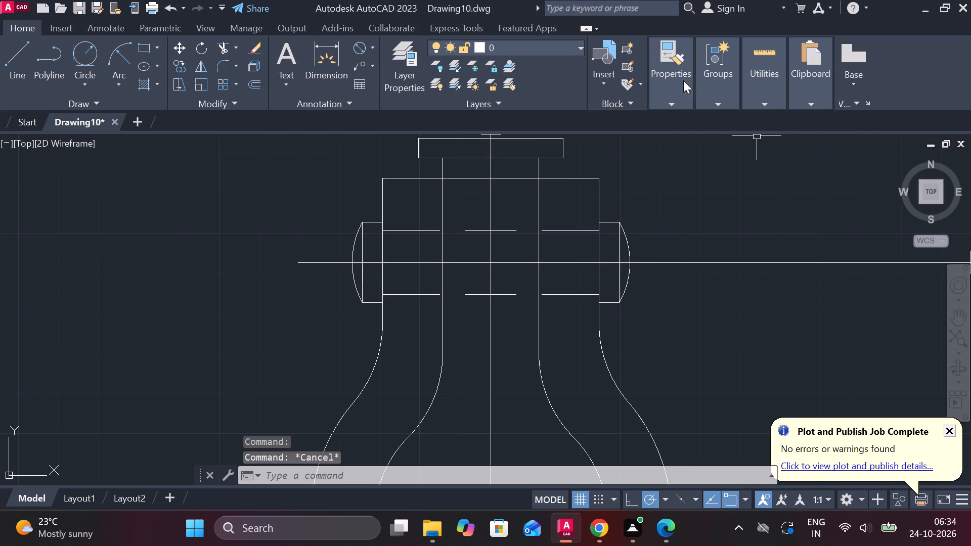
Set both the global linetype scale factor and the current object scale to 0.4.
click(674, 100)
click(787, 161)
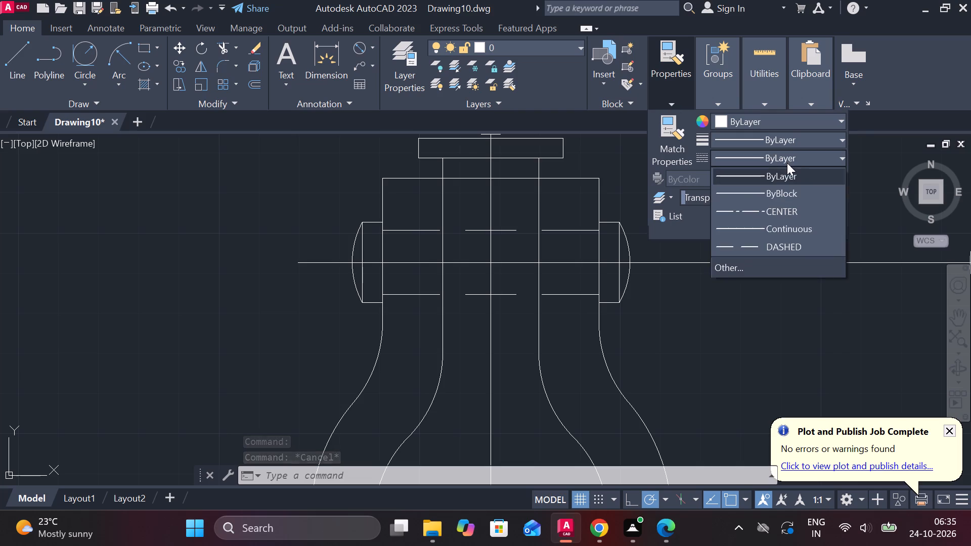
click(728, 258)
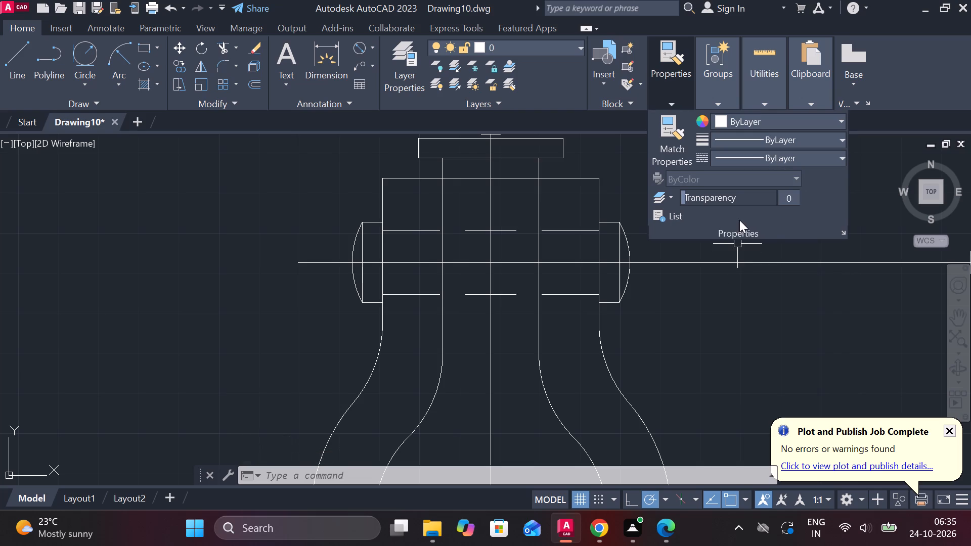
click(803, 157)
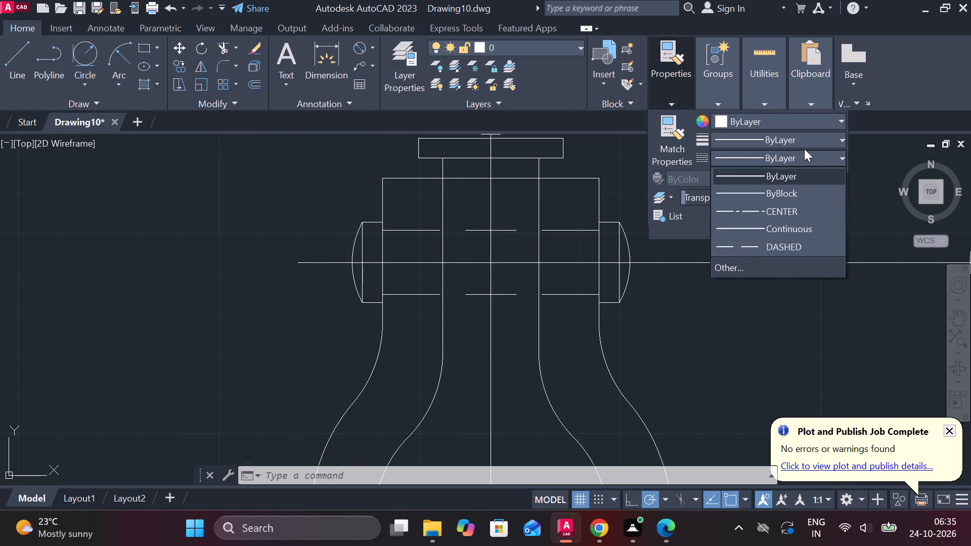
click(739, 267)
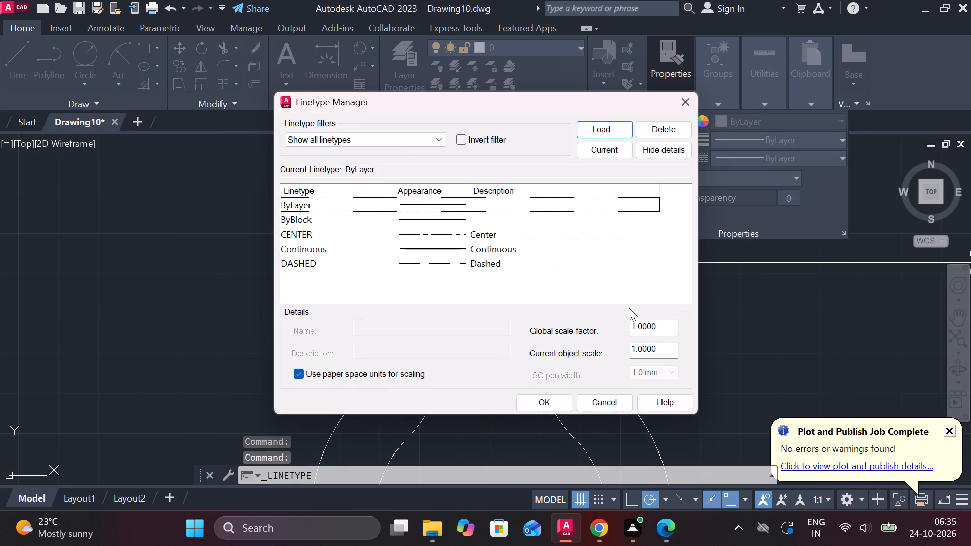
drag(666, 331, 616, 338)
text(.4)
drag(658, 349, 619, 350)
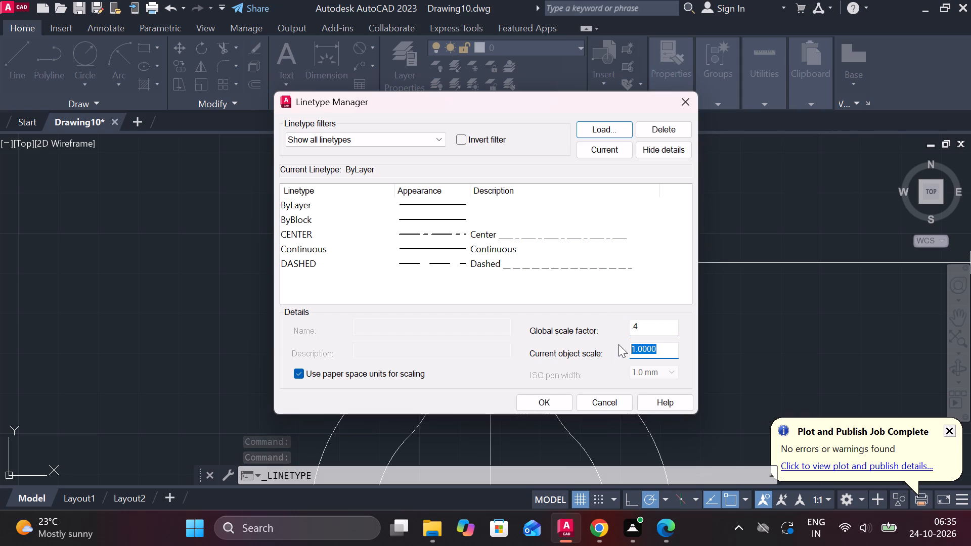
text(.4)
click(551, 404)
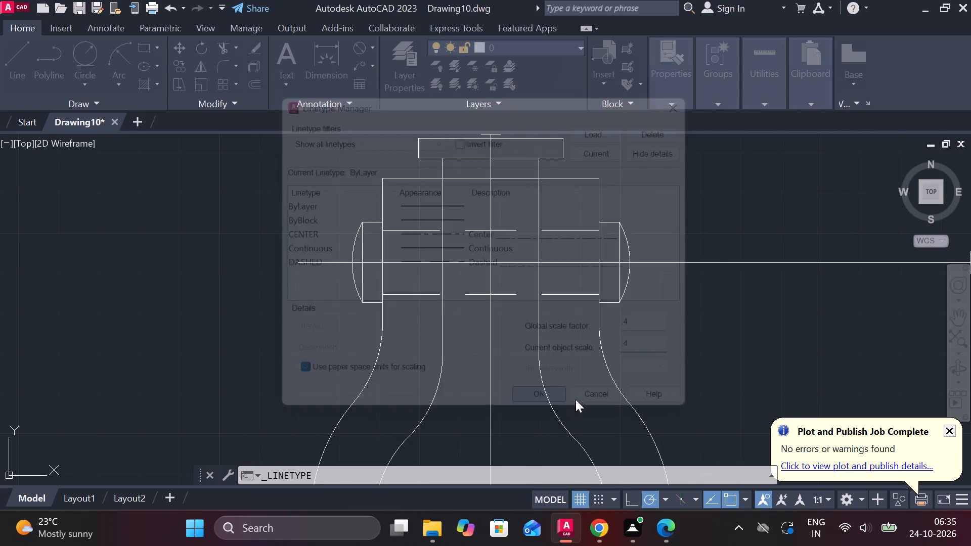
Apply the CENTER linetype to the horizontal axis line running through the cross band and the side view's boss.
scroll(651, 307, down, 2)
middle_drag(656, 321, 606, 317)
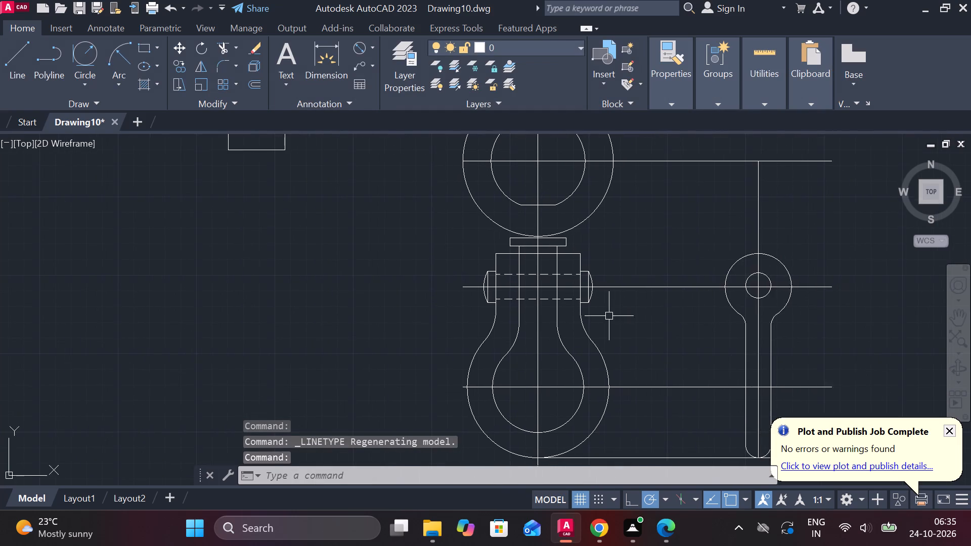
scroll(611, 316, up, 1)
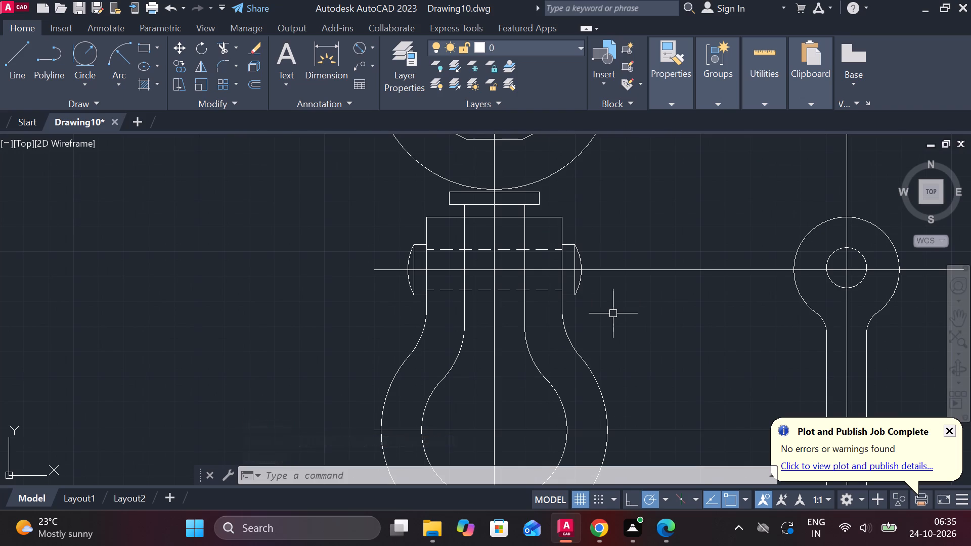
click(643, 269)
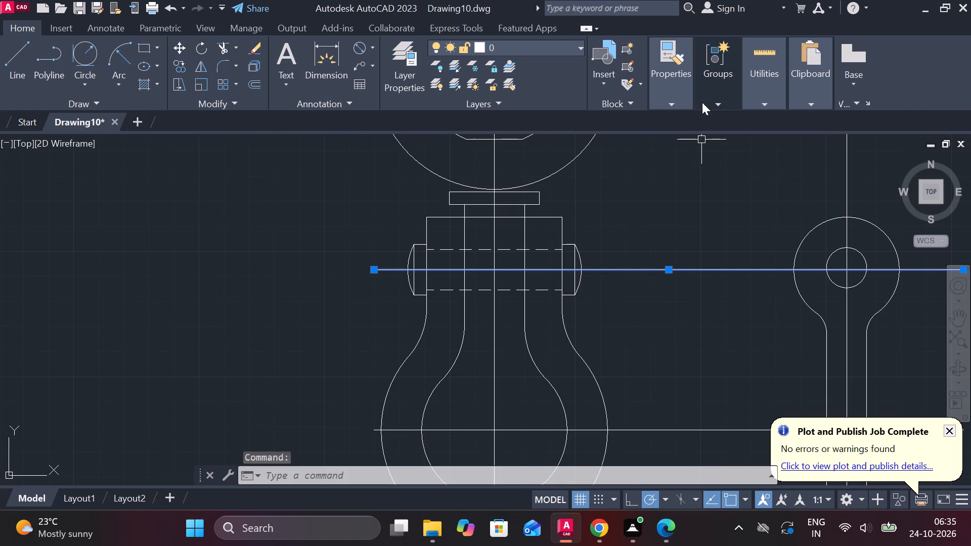
click(670, 109)
click(727, 162)
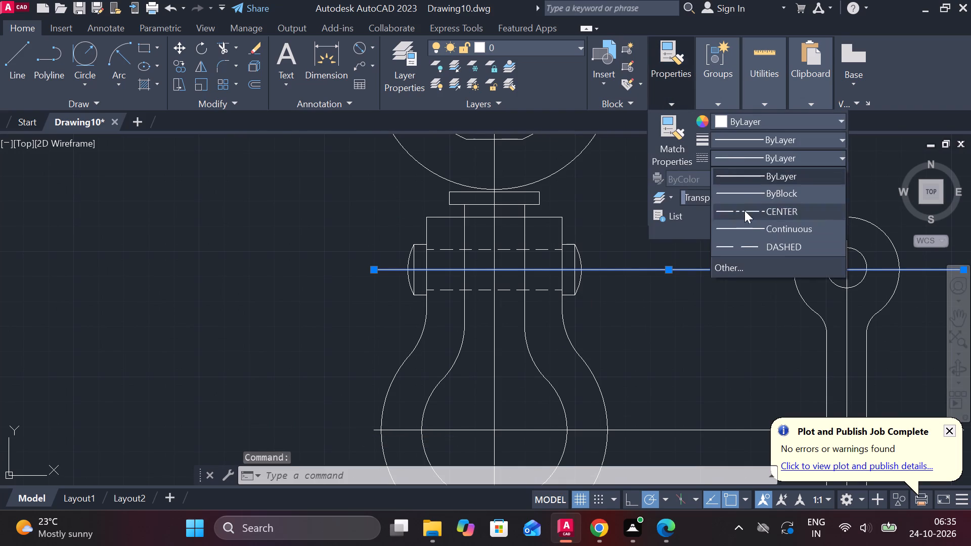
click(739, 213)
key(Escape)
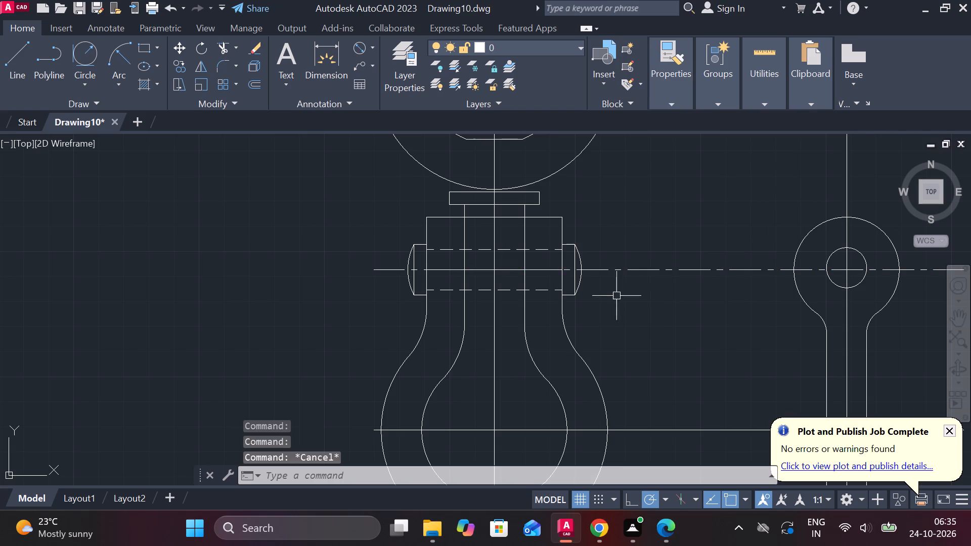
Erase the overlapping solid line lying on the horizontal axis inside the cross band.
click(511, 268)
text(E)
key(space)
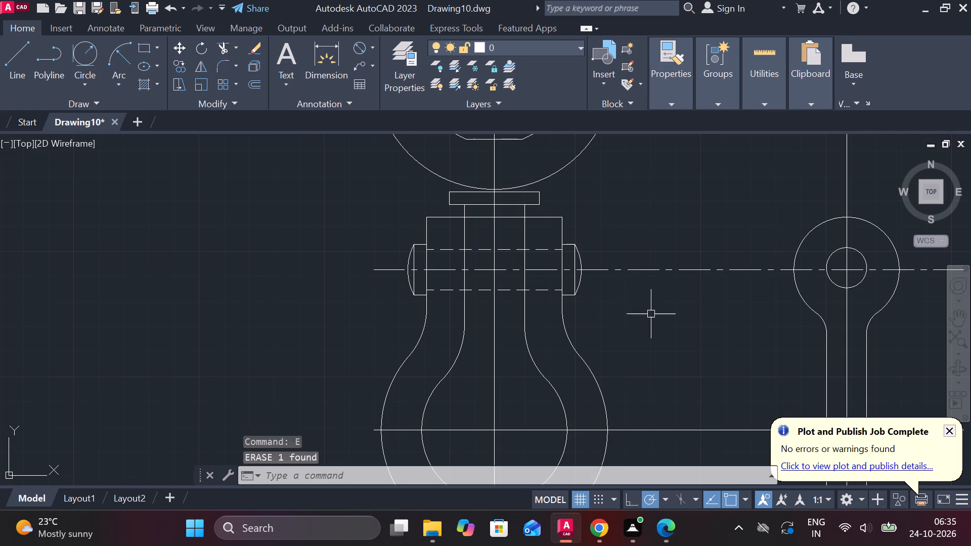
Stretch the left end of the lower loop's horizontal axis line outward by about 17 units, past the loop's outline.
middle_drag(655, 317, 603, 267)
scroll(612, 271, down, 1)
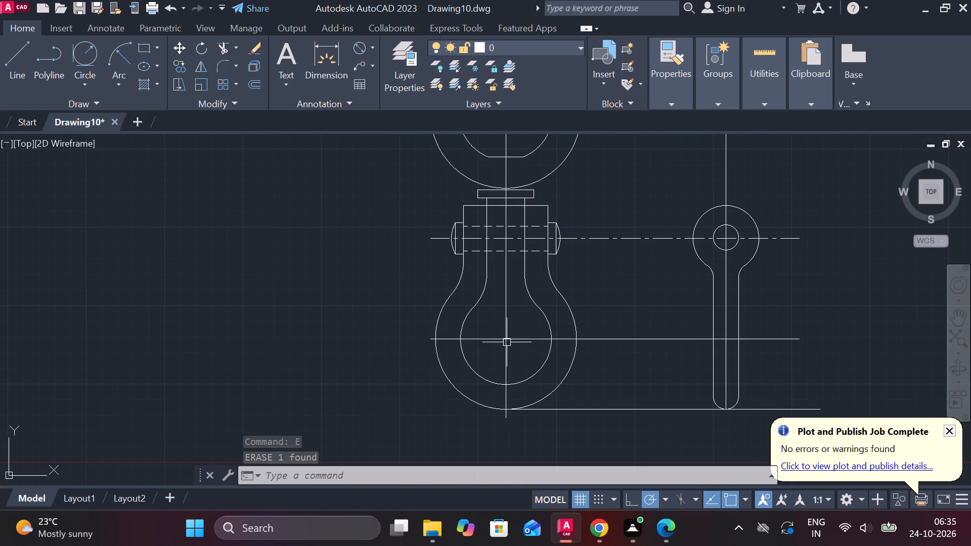
click(479, 338)
click(428, 338)
click(404, 336)
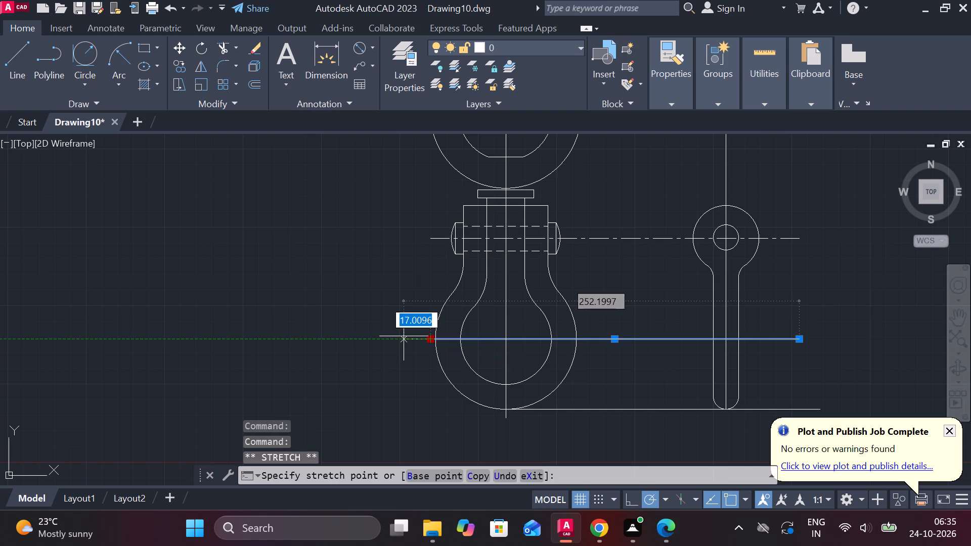
key(Escape)
Erase the horizontal construction line running from the bottom of the lower loop to the side view.
click(578, 408)
text(E)
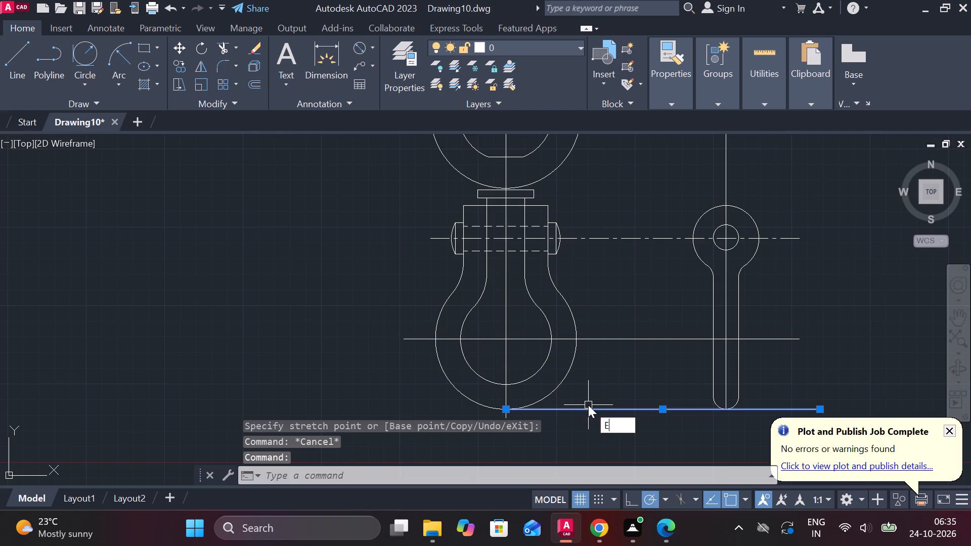
key(space)
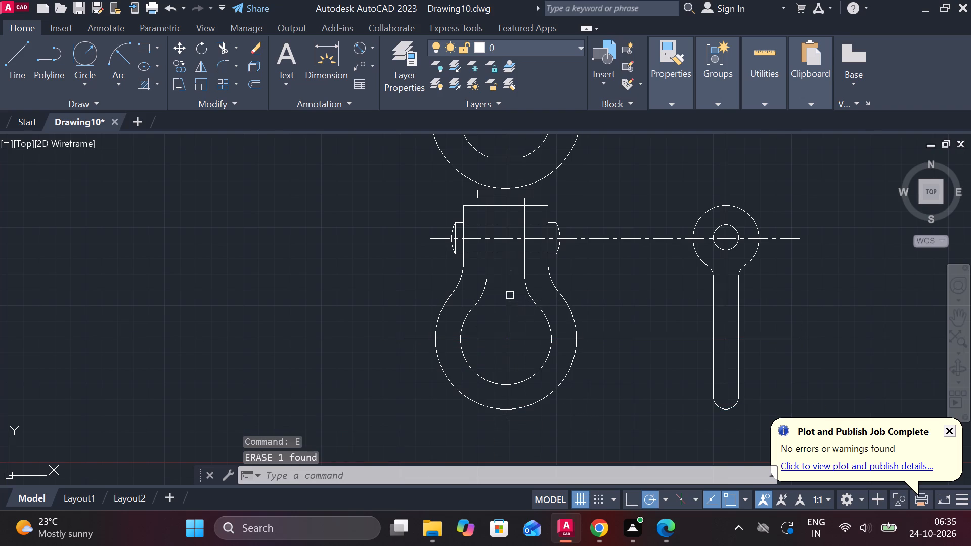
Apply the CENTER linetype to the front view's vertical axis and the lower loop's horizontal axis.
click(505, 287)
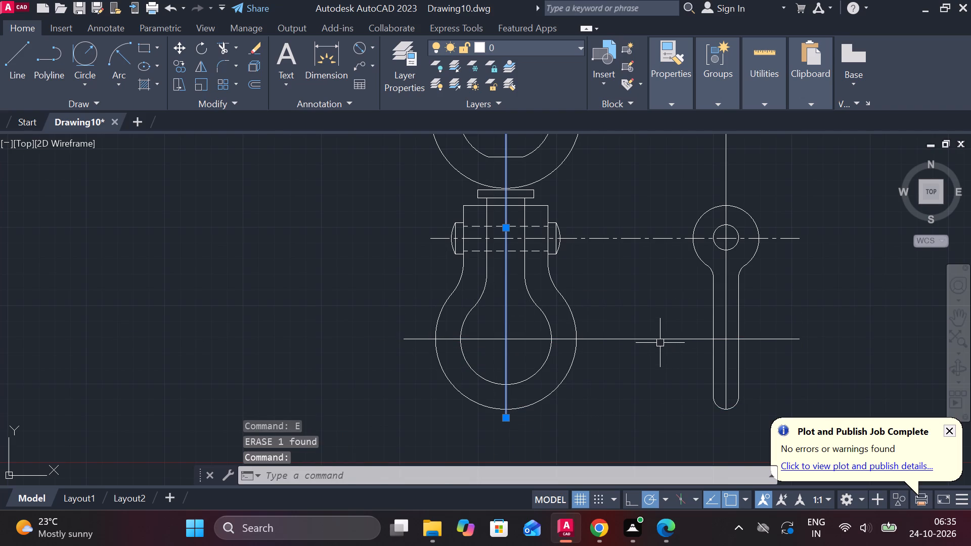
click(647, 335)
click(652, 336)
click(633, 342)
middle_drag(652, 353, 622, 368)
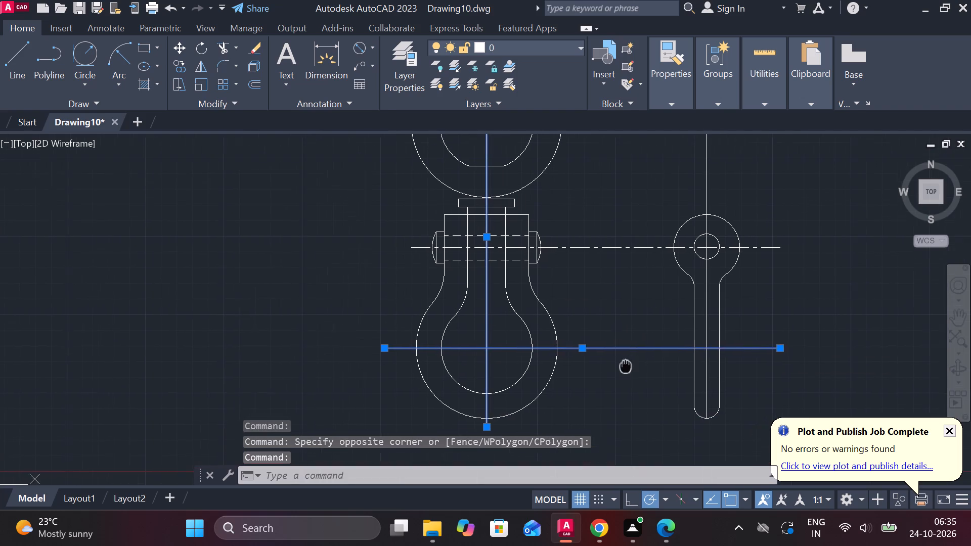
click(663, 105)
click(767, 154)
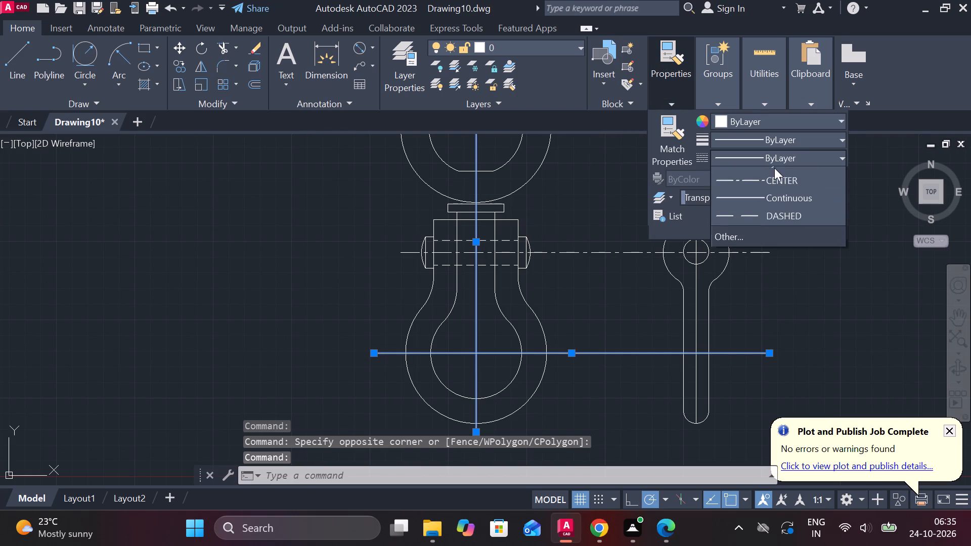
click(752, 215)
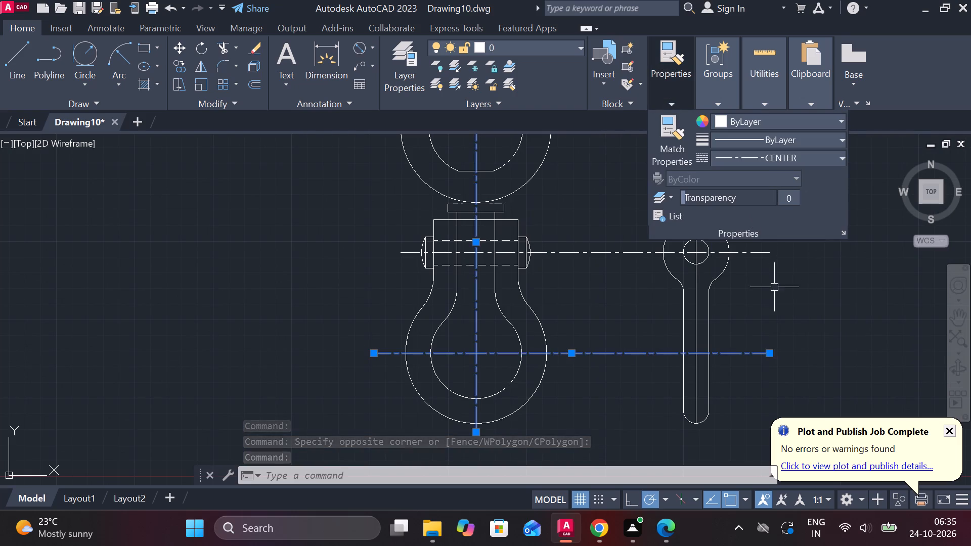
key(Escape)
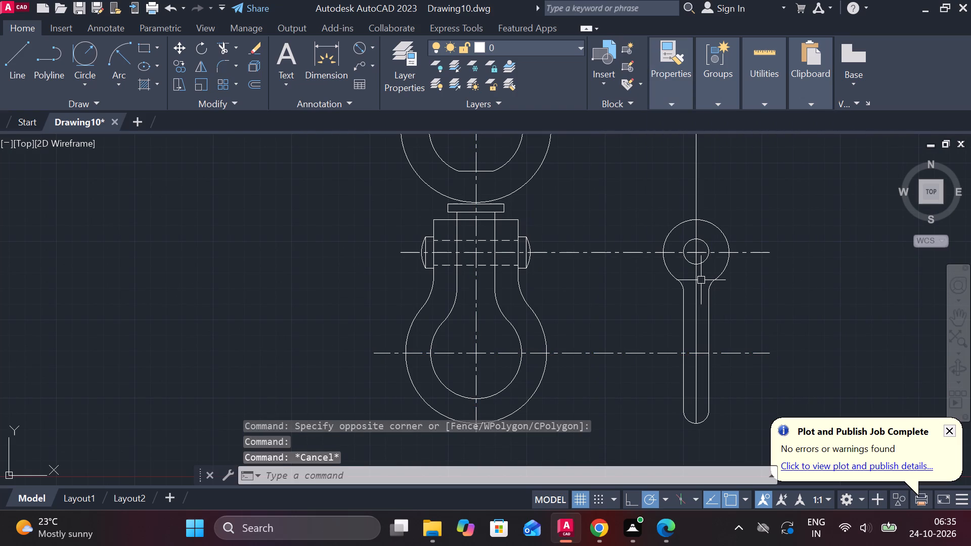
Apply the CENTER linetype to the side view's vertical axis line.
click(699, 277)
click(664, 103)
click(740, 158)
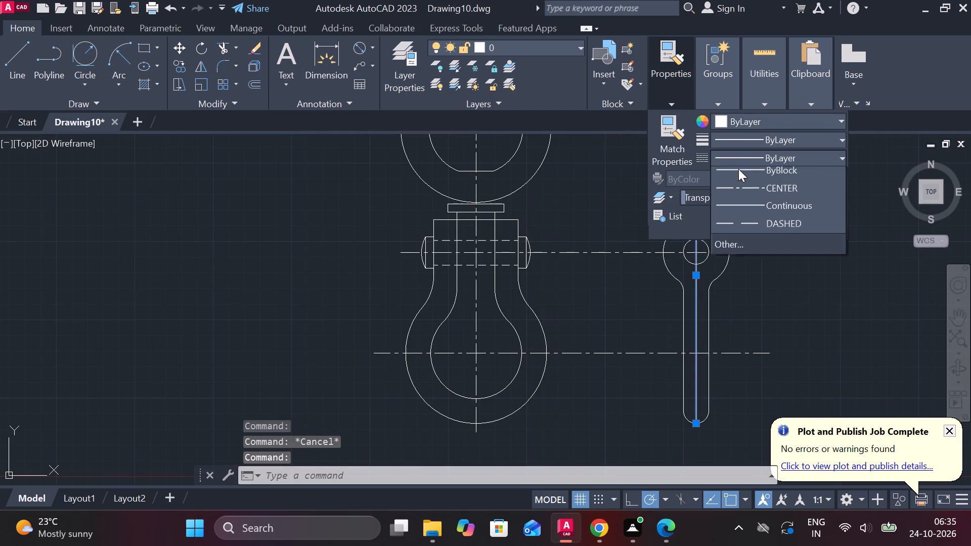
click(727, 217)
key(Escape)
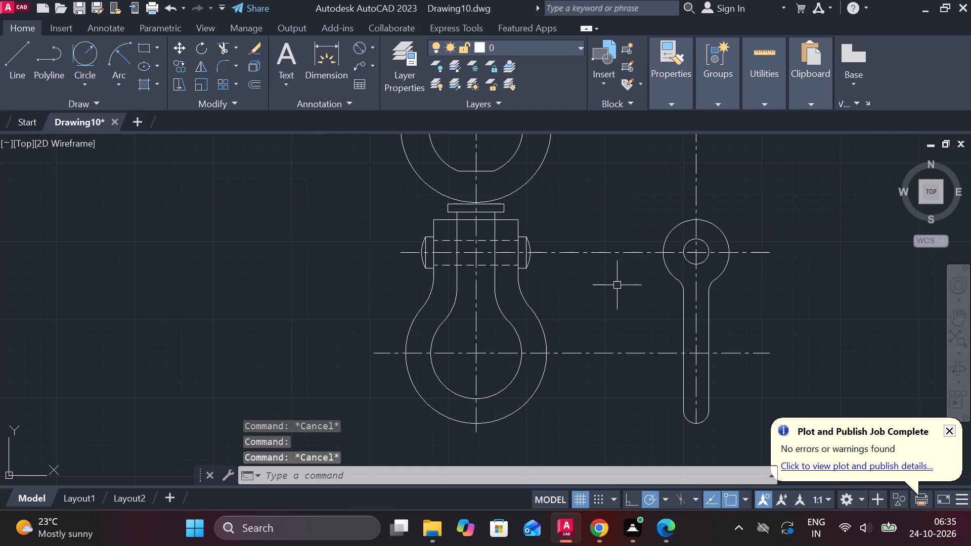
Erase the stray small rectangle lying apart from the front view.
scroll(617, 285, down, 2)
scroll(617, 285, up, 2)
scroll(617, 287, down, 1)
drag(464, 248, 433, 224)
click(278, 116)
click(301, 154)
text(E)
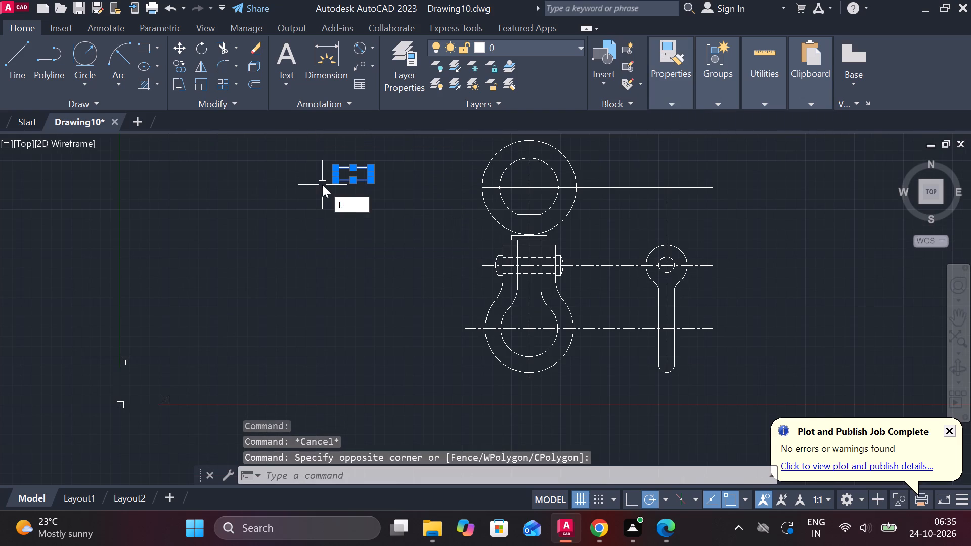
key(space)
Draw a circle of radius 27 centered where the front view's vertical axis crosses the cross band's horizontal axis.
scroll(672, 243, up, 1)
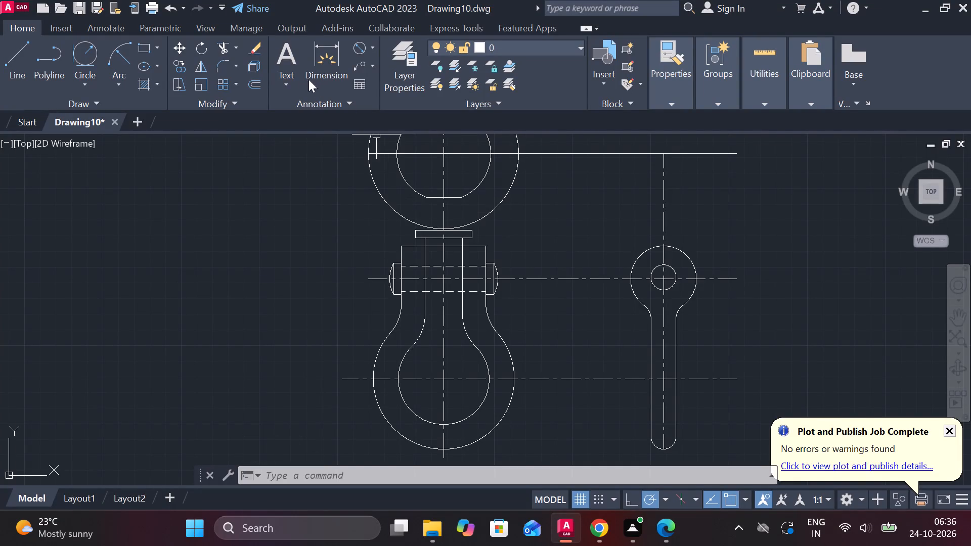
text(C)
key(space)
scroll(467, 301, up, 2)
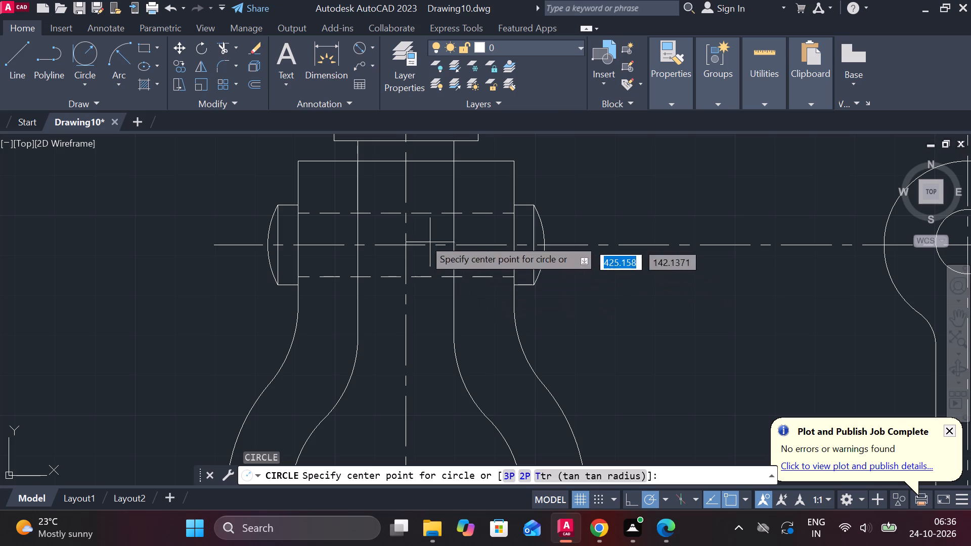
click(402, 243)
middle_drag(410, 354, 438, 257)
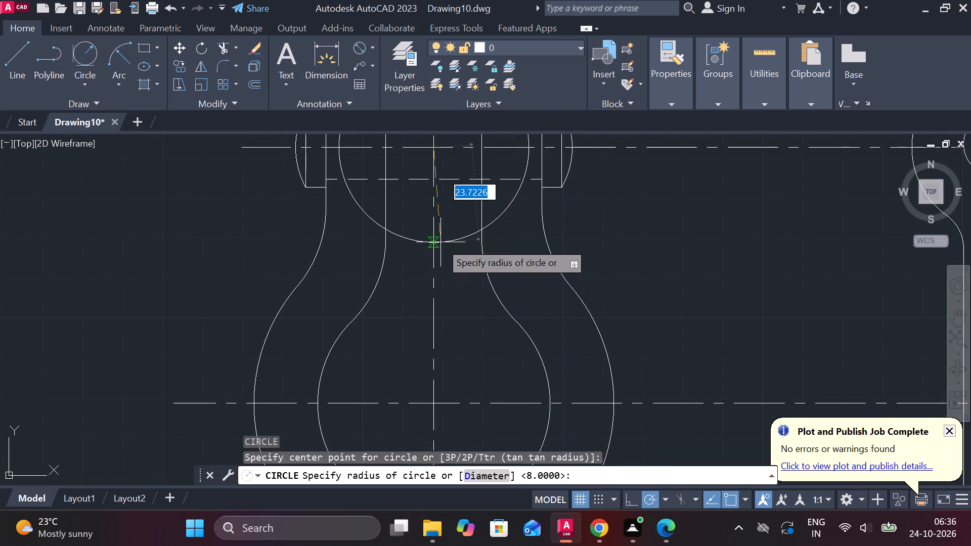
text(27)
key(space)
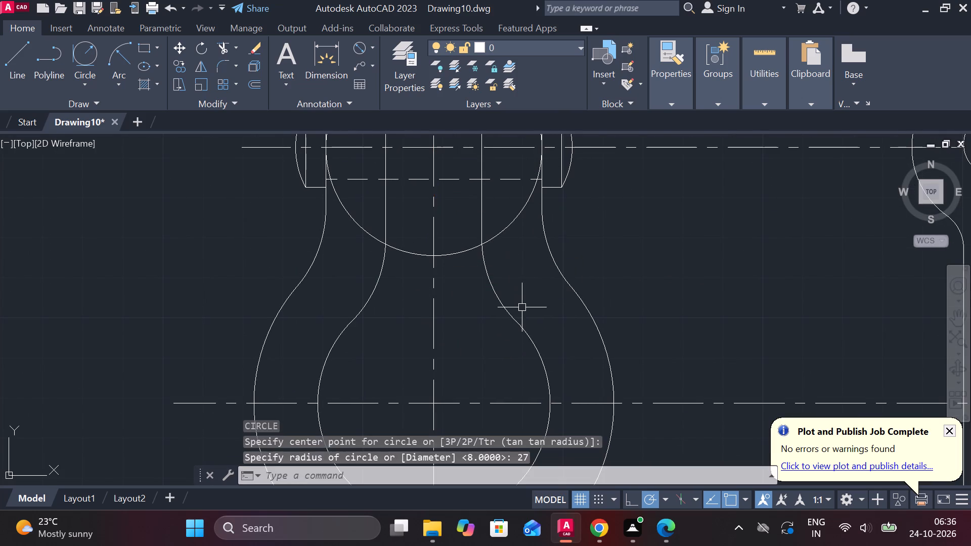
Trim the radius 27 circle and erase its upper remainder, keeping only the bottom arc between the two neck lines.
text(TR)
key(space)
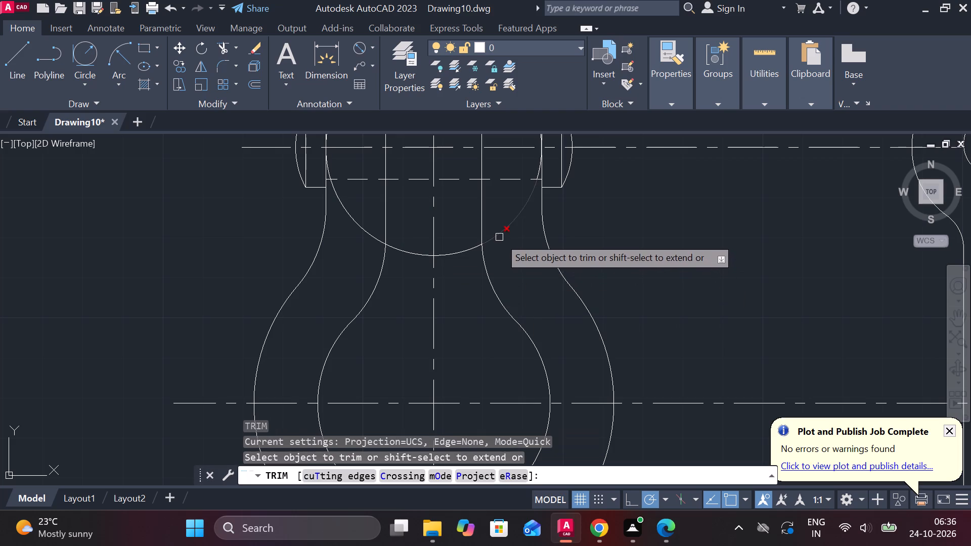
click(499, 237)
click(367, 234)
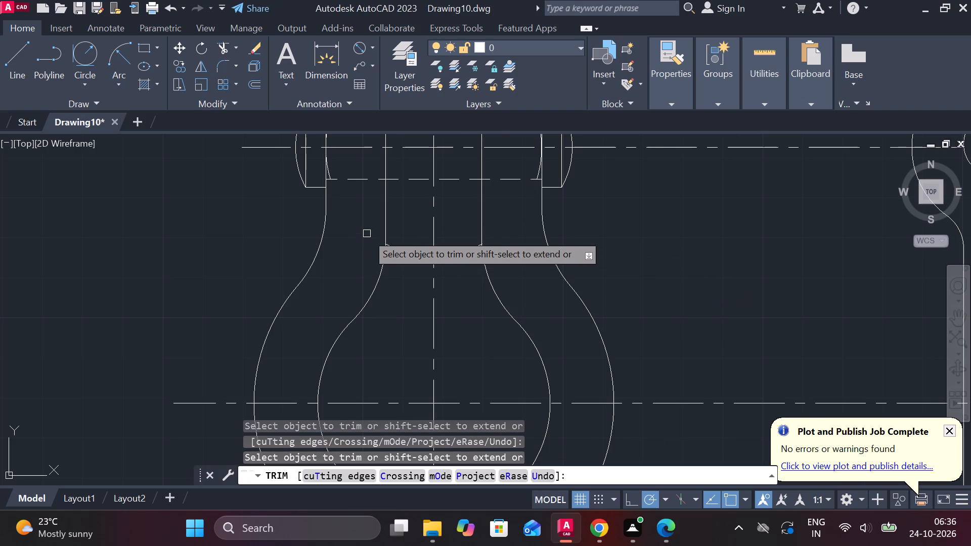
scroll(367, 234, down, 1)
key(Escape)
click(466, 141)
text(E)
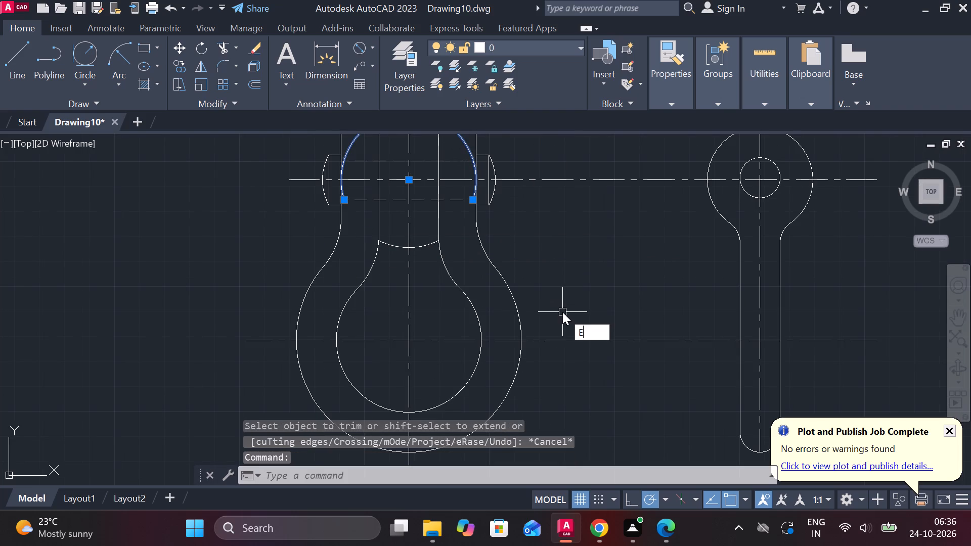
key(space)
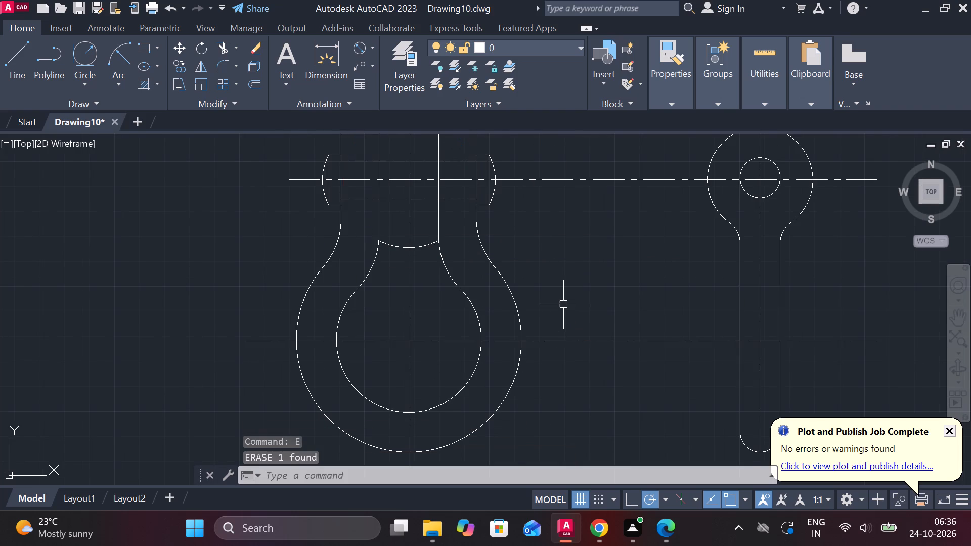
Trim the shackle's top horizontal edge between the two vertical neck lines below the collar.
scroll(563, 304, down, 1)
scroll(553, 286, up, 1)
middle_drag(588, 264, 597, 328)
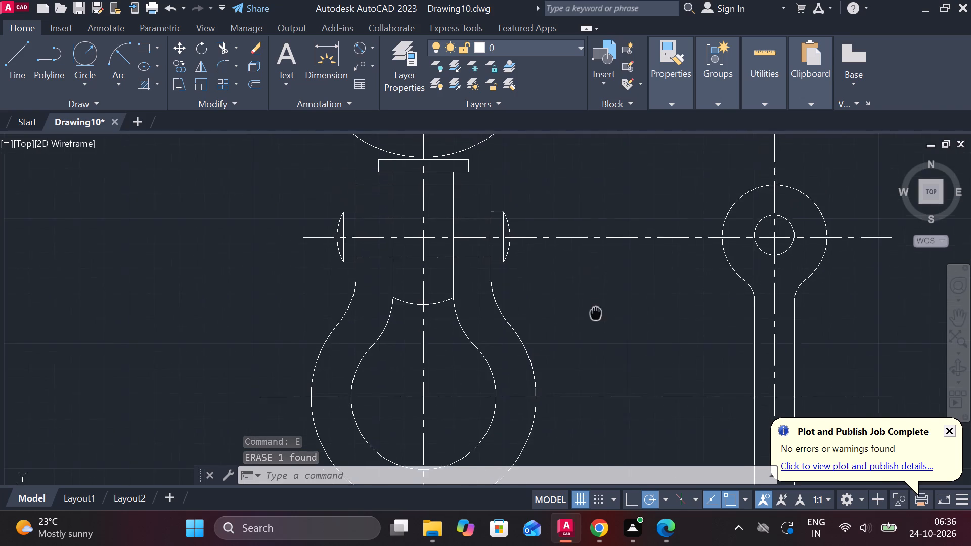
middle_drag(597, 328, 598, 353)
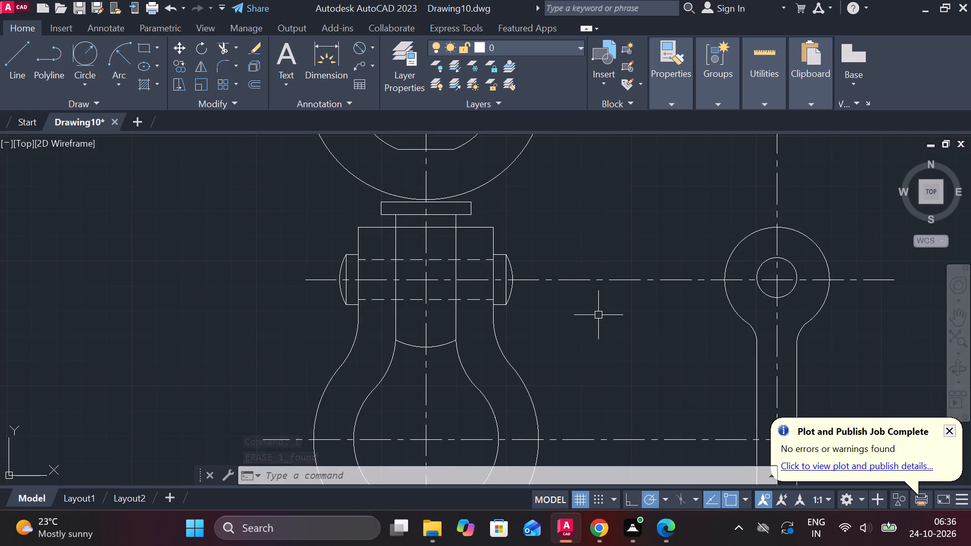
scroll(449, 219, up, 2)
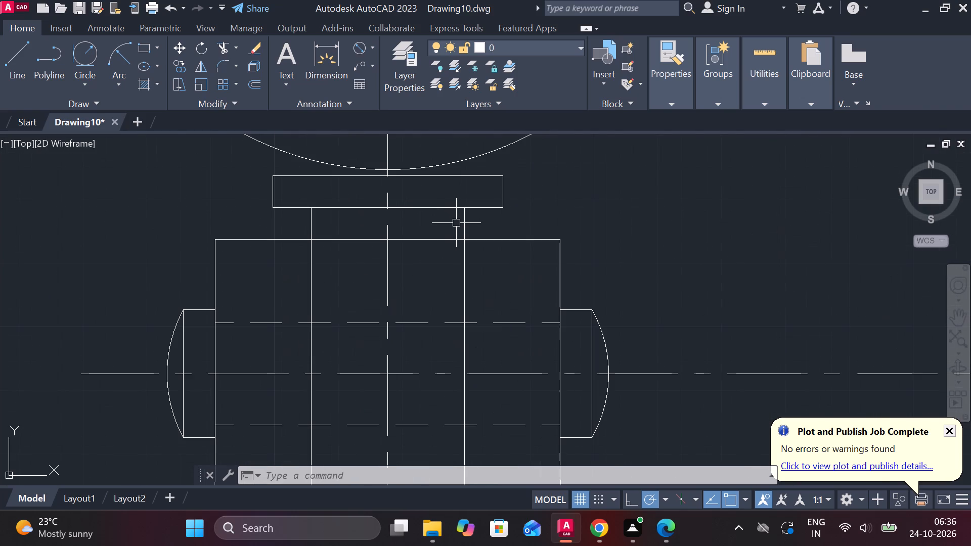
middle_drag(552, 223, 664, 246)
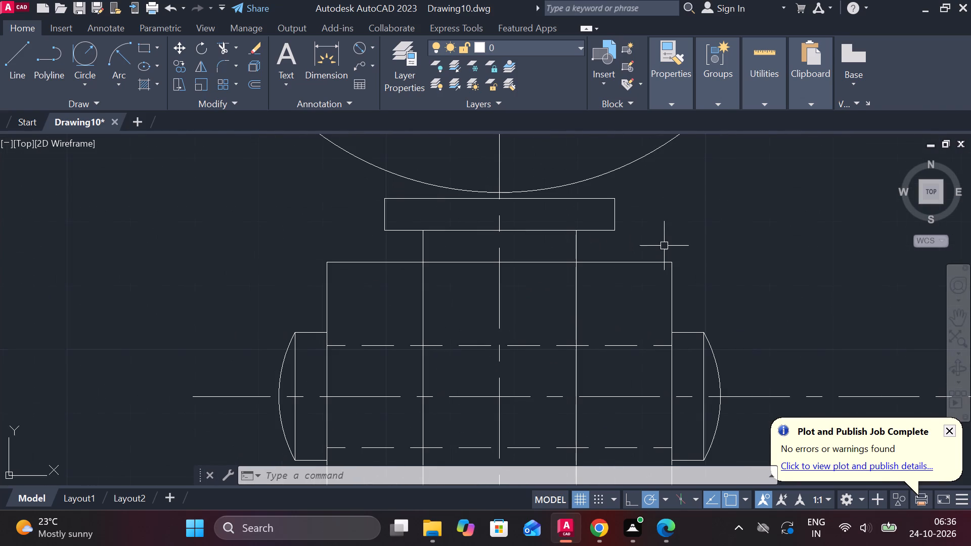
scroll(664, 244, down, 3)
scroll(747, 254, up, 1)
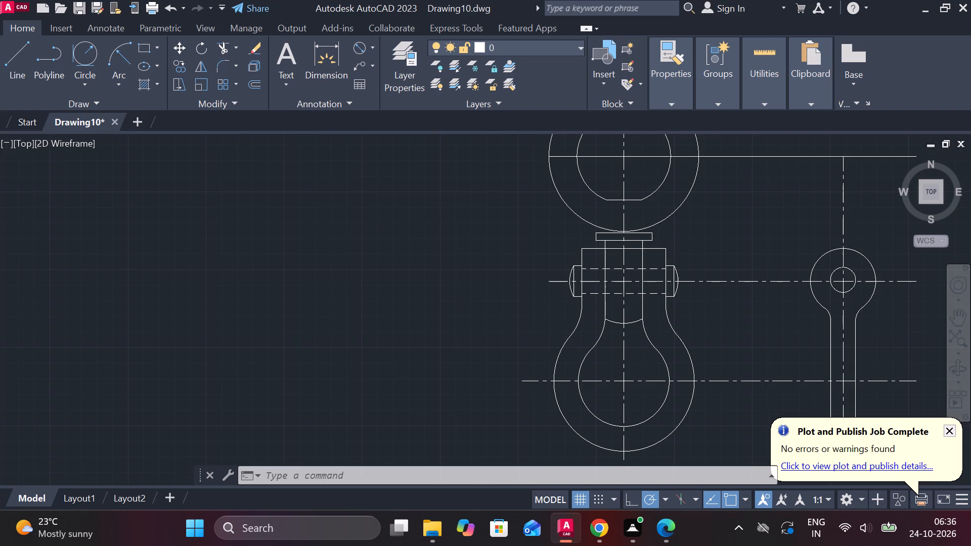
text(TR)
key(space)
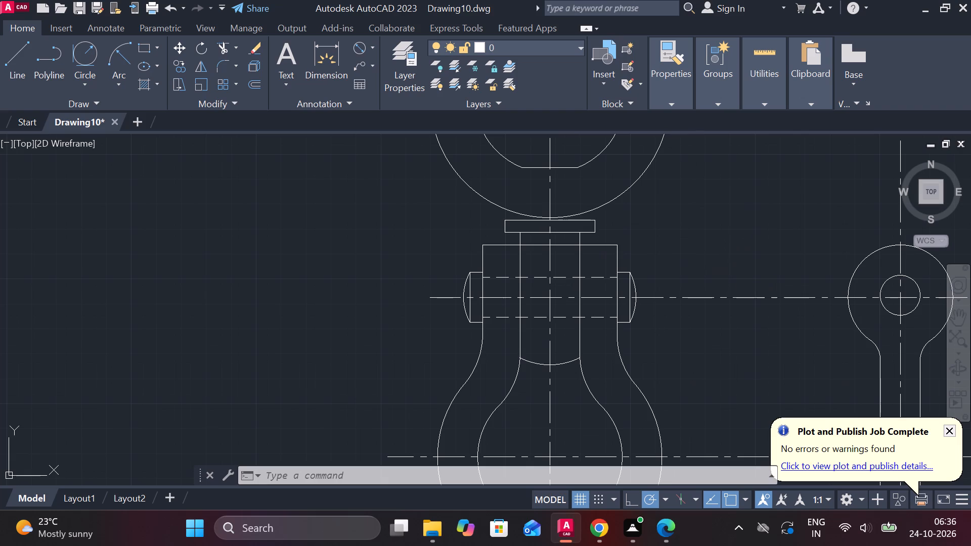
click(569, 248)
click(540, 246)
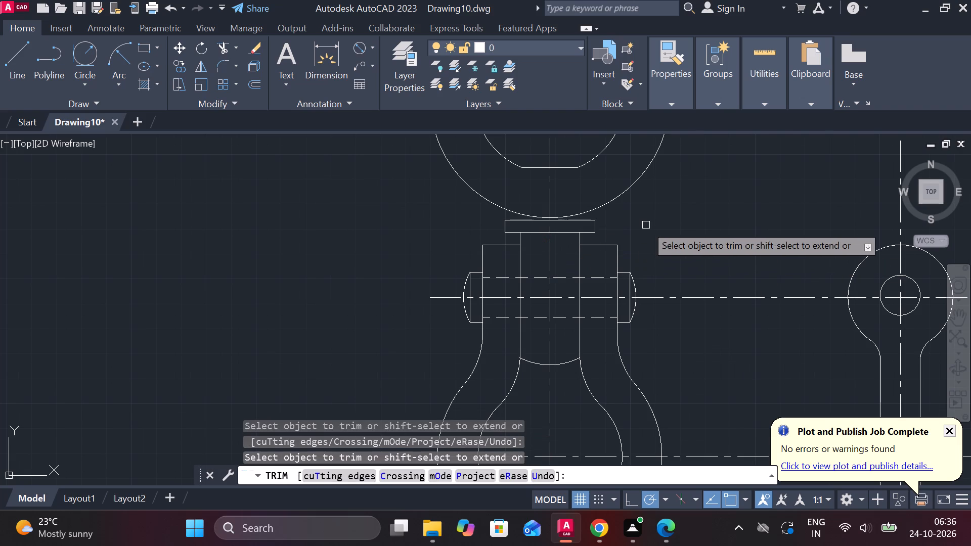
scroll(646, 225, down, 1)
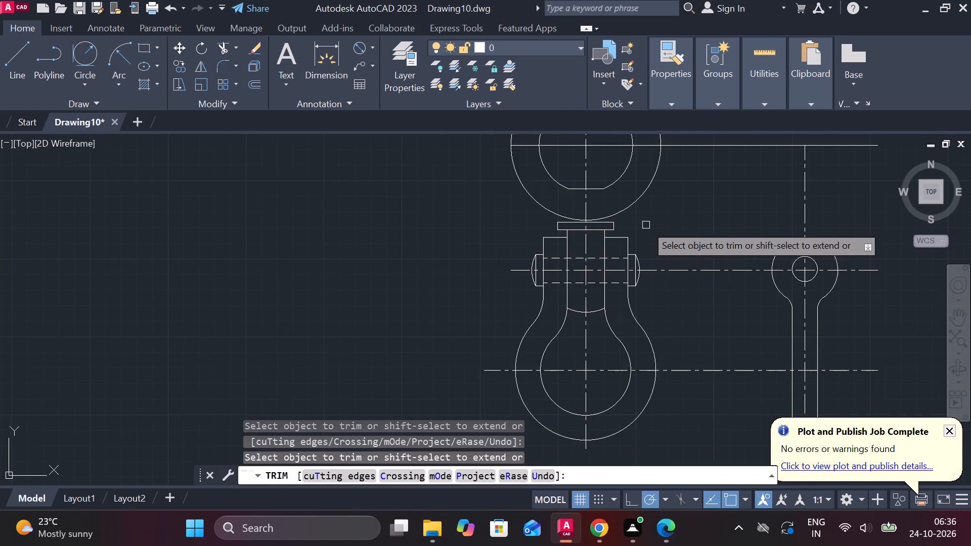
Draw a vertical line from the upper circles' center down to the bottom of the outer circle.
scroll(646, 225, up, 1)
scroll(646, 225, down, 1)
middle_drag(646, 225, 592, 268)
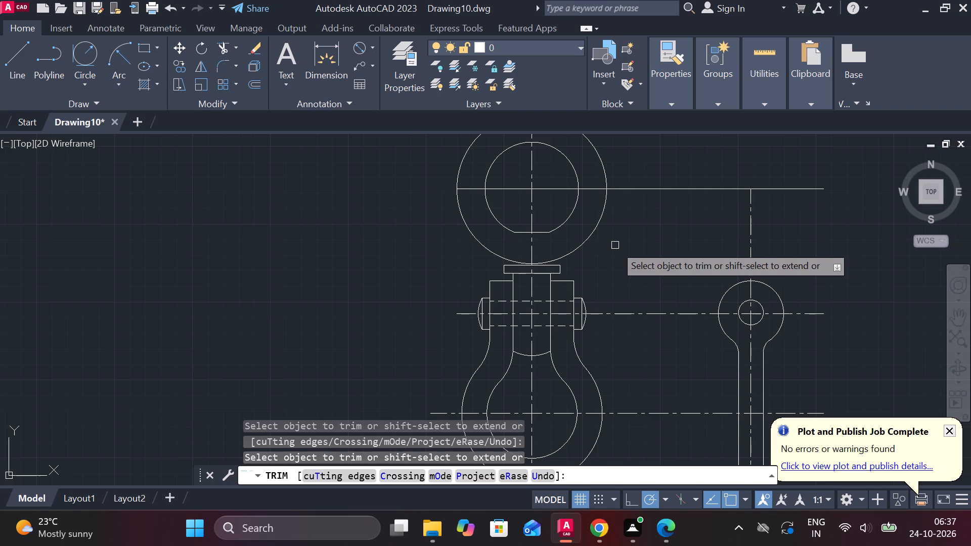
scroll(634, 267, up, 2)
middle_drag(617, 266, 656, 305)
key(Escape)
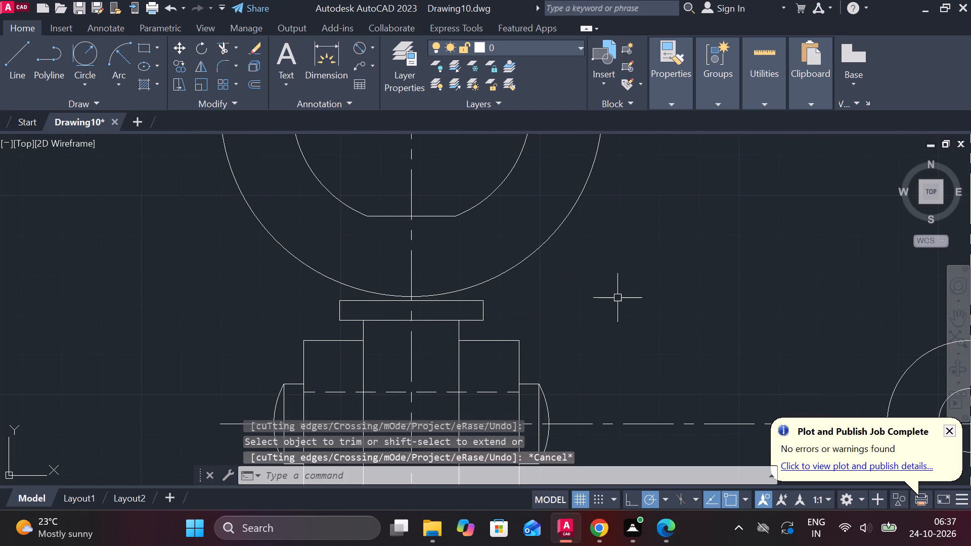
key(l)
key(Return)
scroll(549, 290, down, 2)
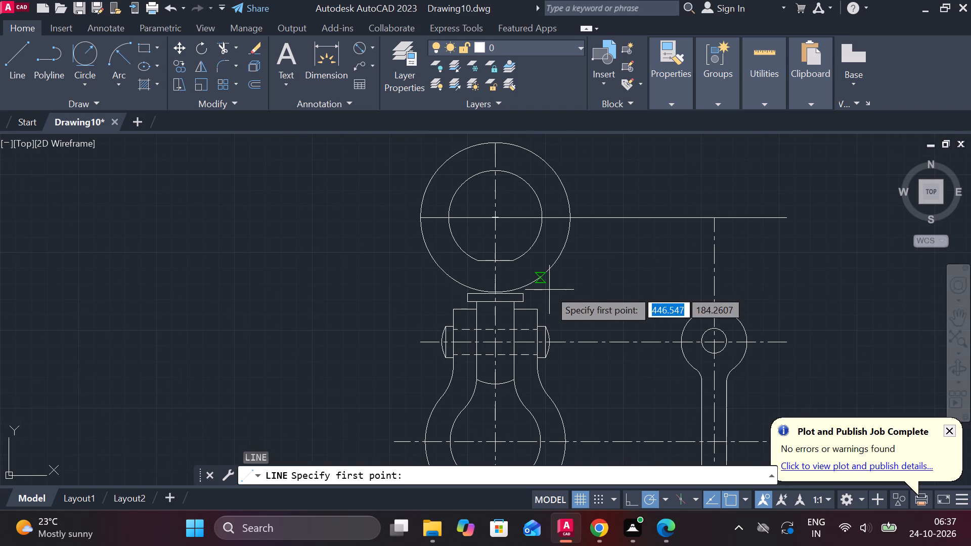
scroll(552, 294, up, 2)
middle_drag(489, 233, 550, 346)
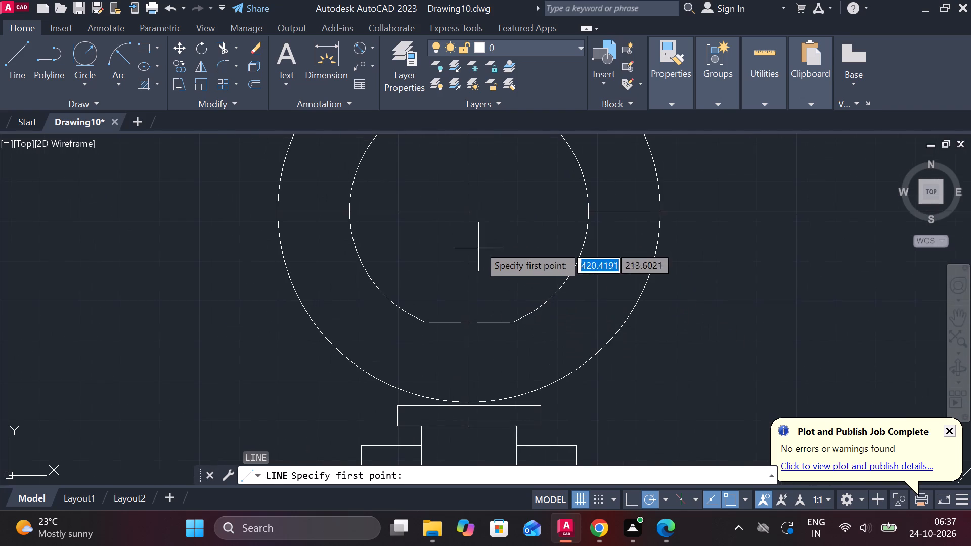
click(472, 215)
click(469, 398)
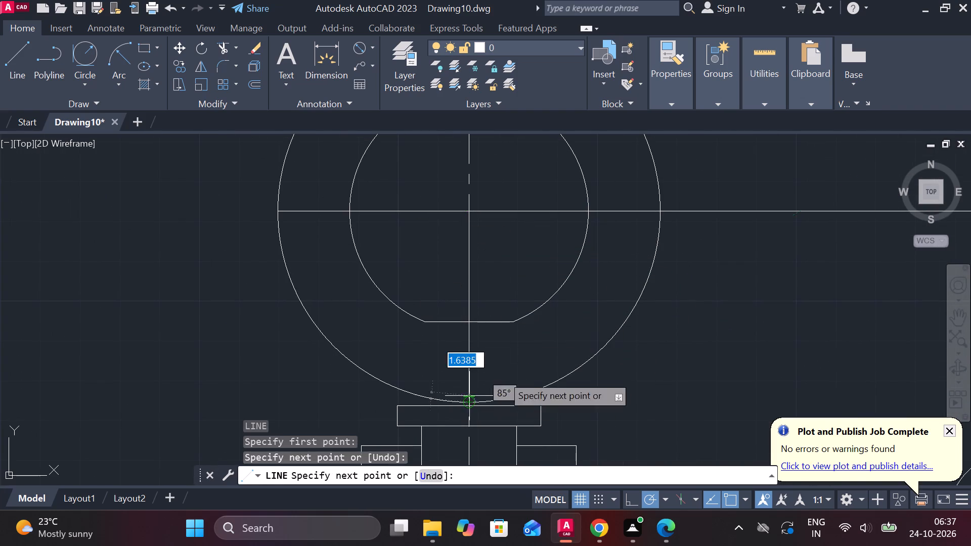
key(Escape)
Offset the new vertical line by 12 to both sides.
click(469, 273)
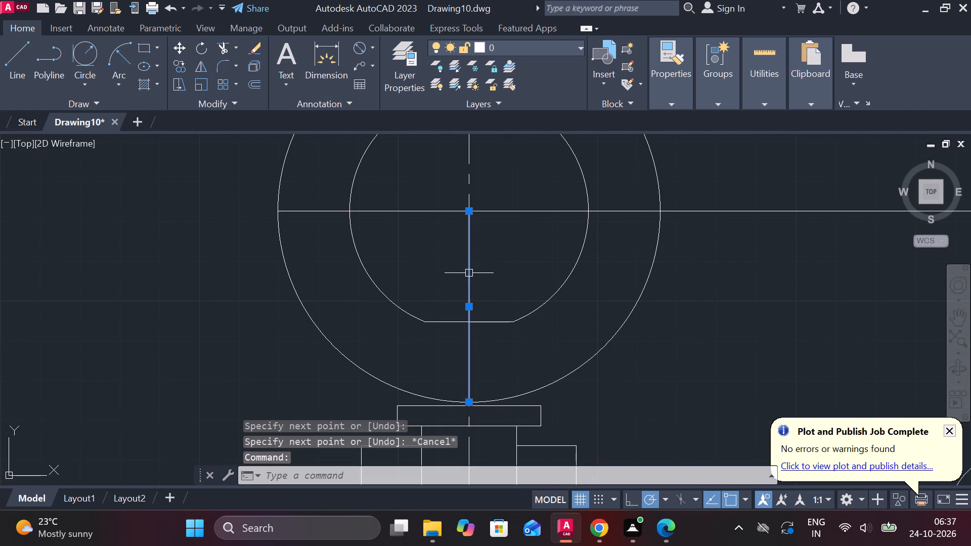
key(o)
key(Return)
key(Return)
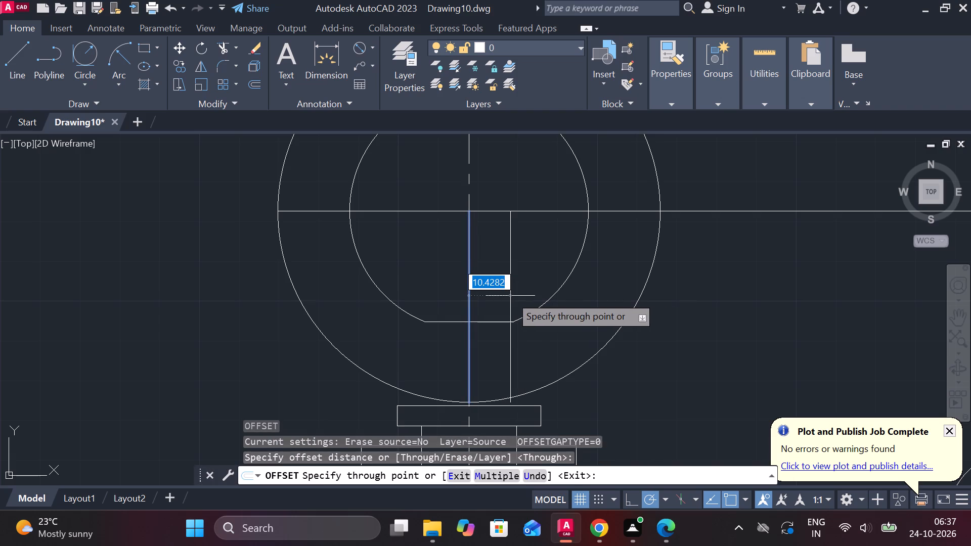
text(12)
key(space)
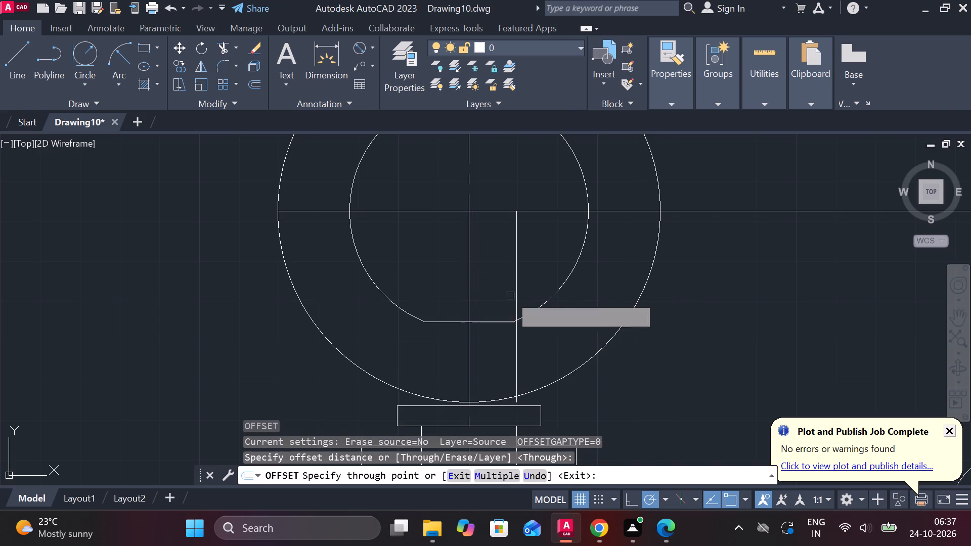
click(468, 273)
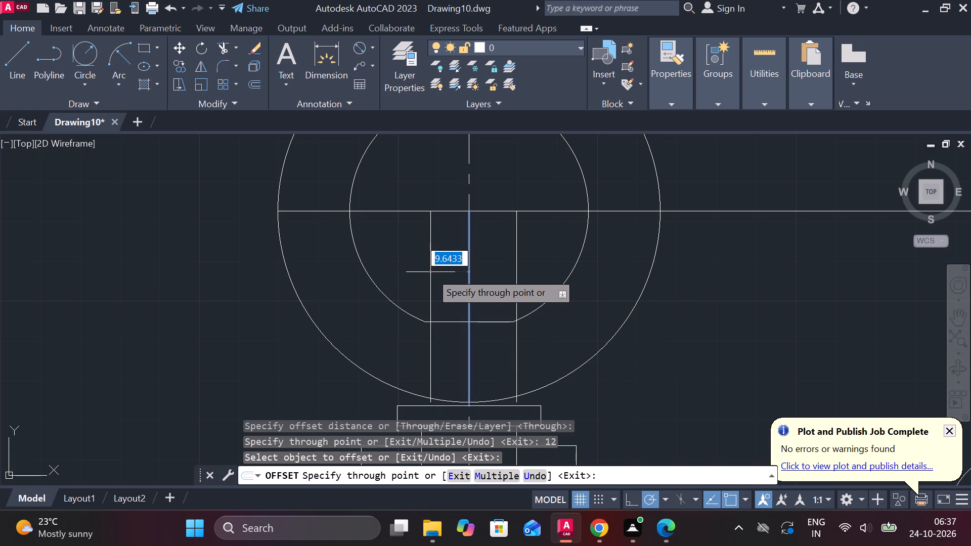
text(12)
key(space)
scroll(436, 282, down, 2)
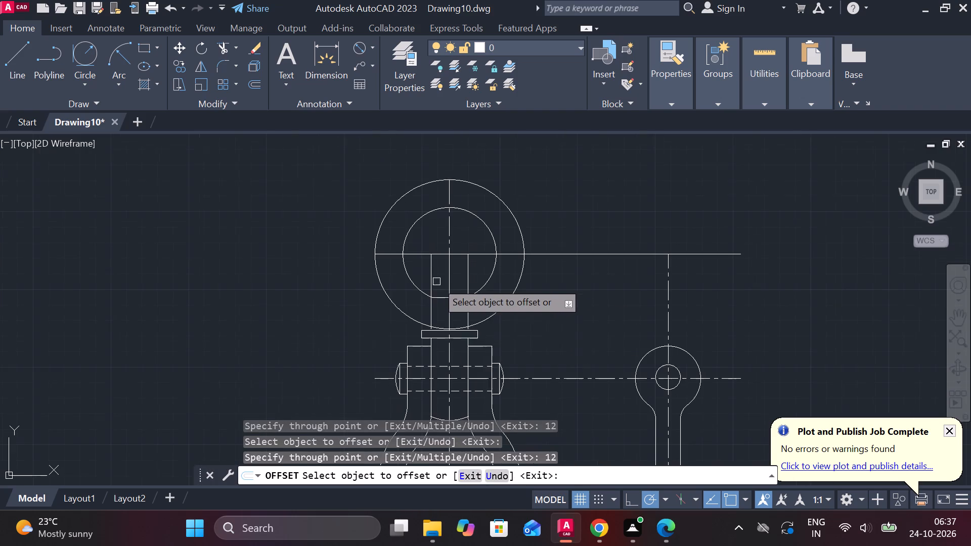
Offset each of the two outer vertical lines by 1 inward, toward the vertical axis.
scroll(389, 332, up, 2)
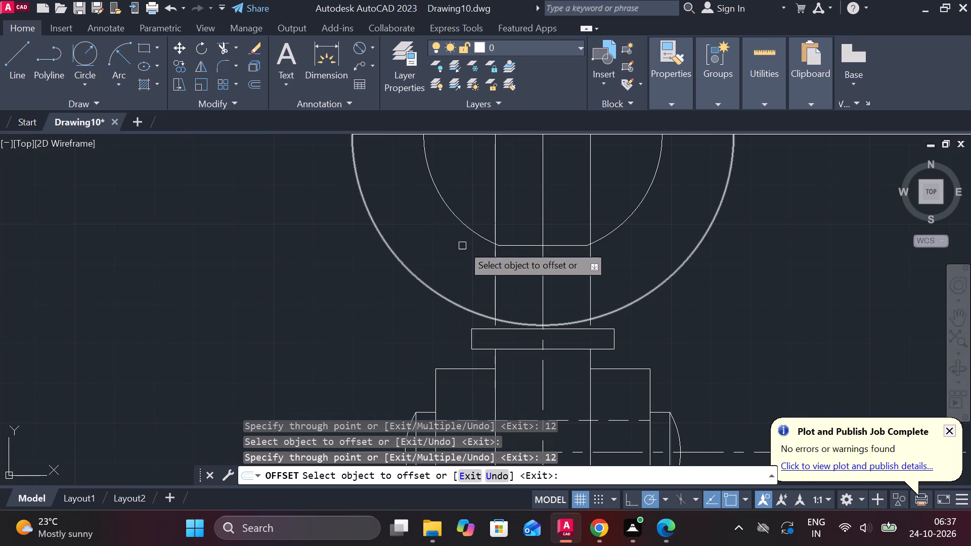
click(492, 208)
text(1)
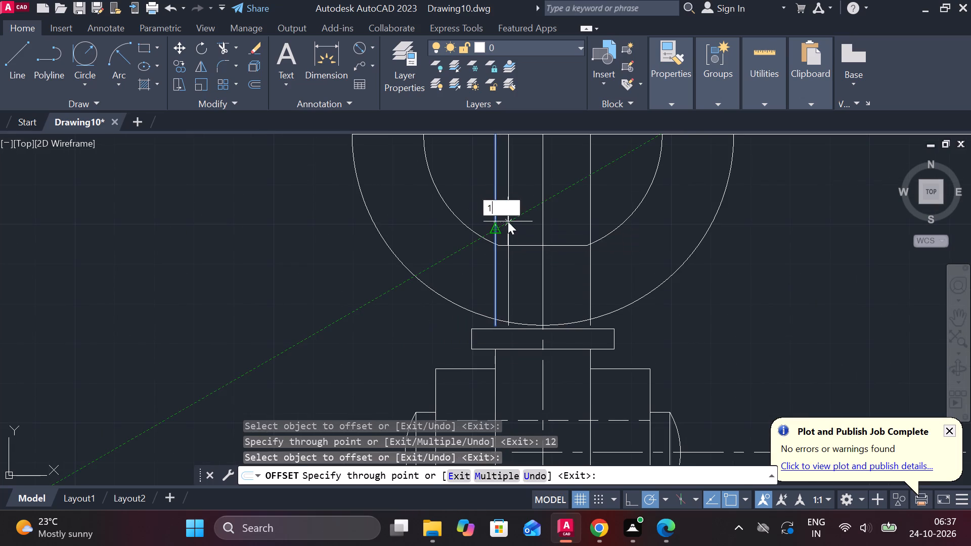
key(space)
click(589, 213)
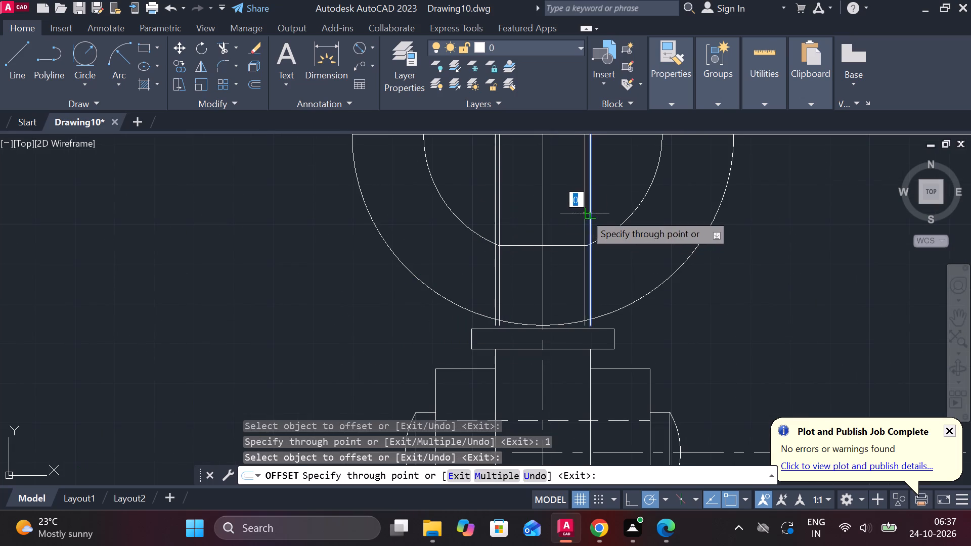
text(1)
key(space)
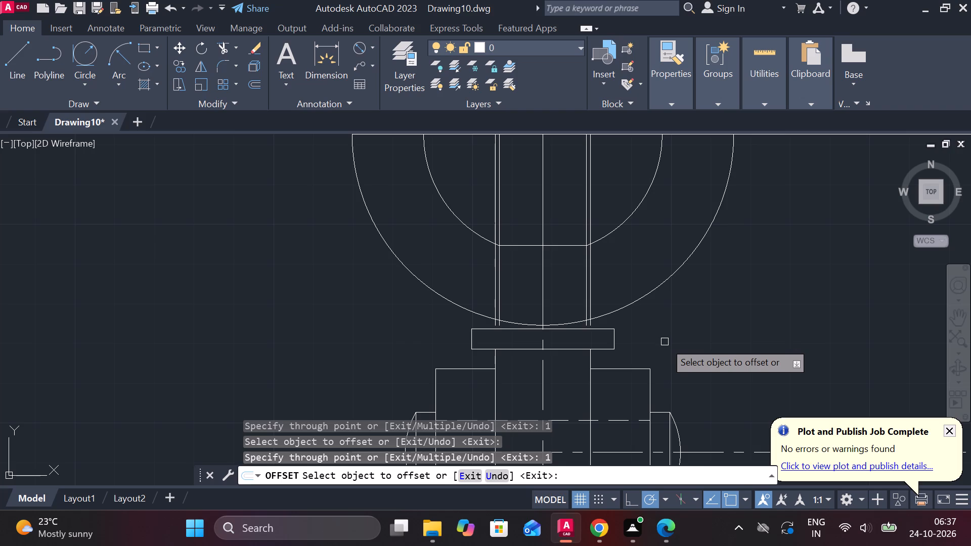
scroll(665, 342, up, 1)
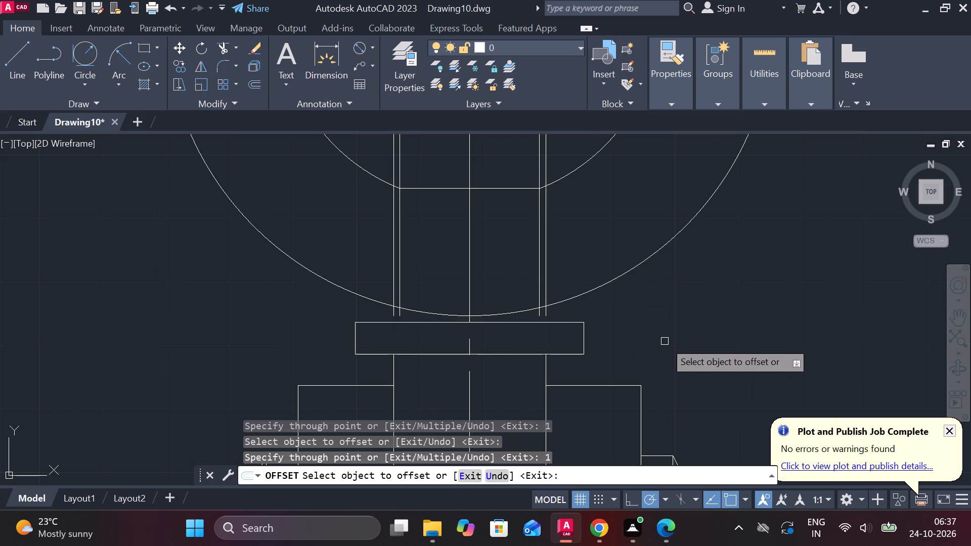
scroll(665, 341, down, 1)
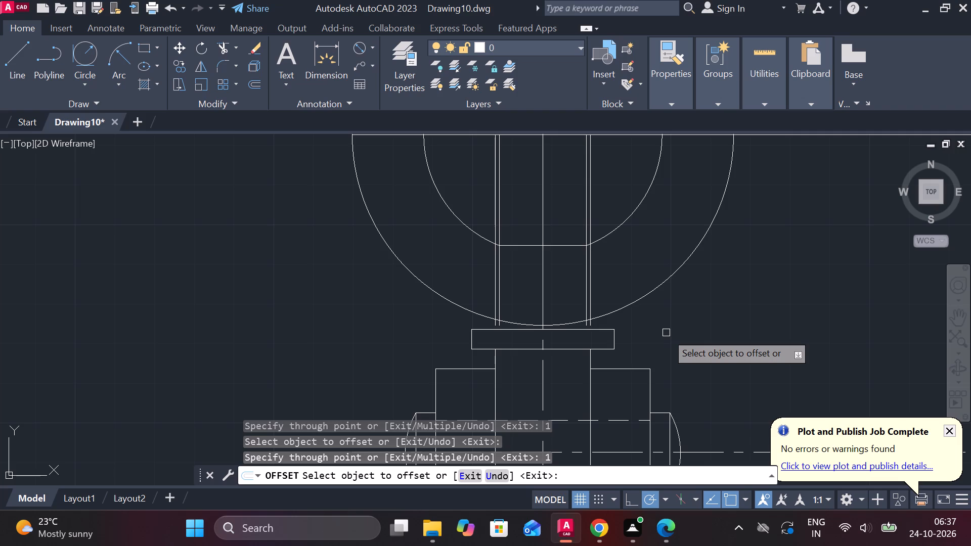
key(Escape)
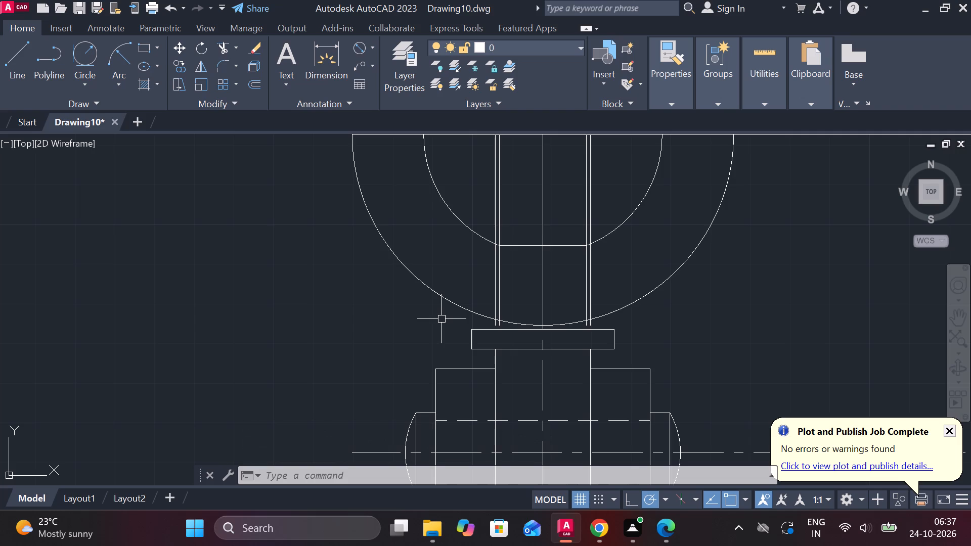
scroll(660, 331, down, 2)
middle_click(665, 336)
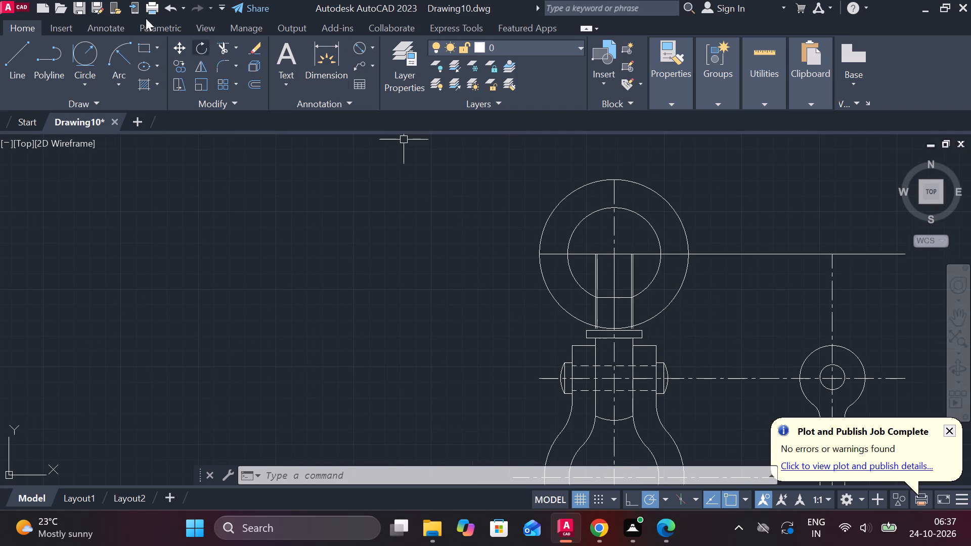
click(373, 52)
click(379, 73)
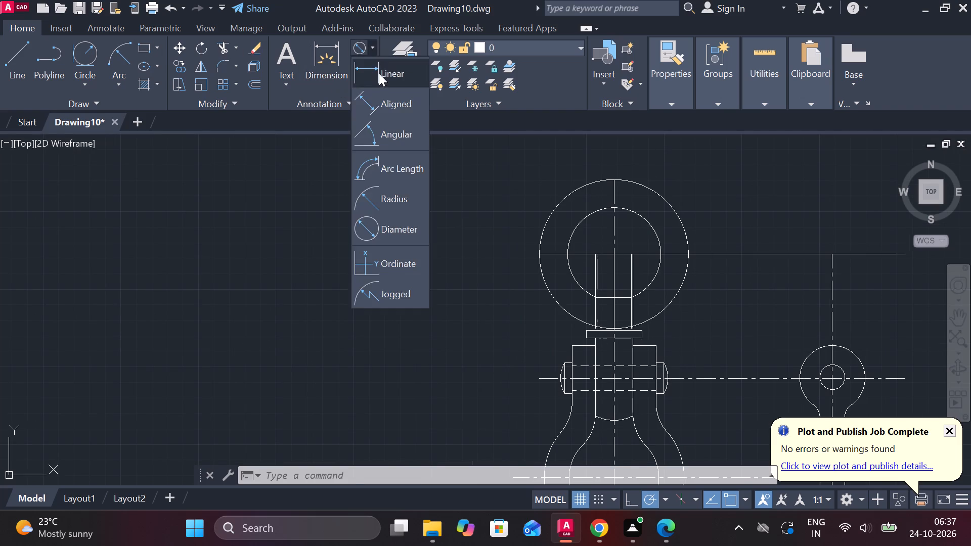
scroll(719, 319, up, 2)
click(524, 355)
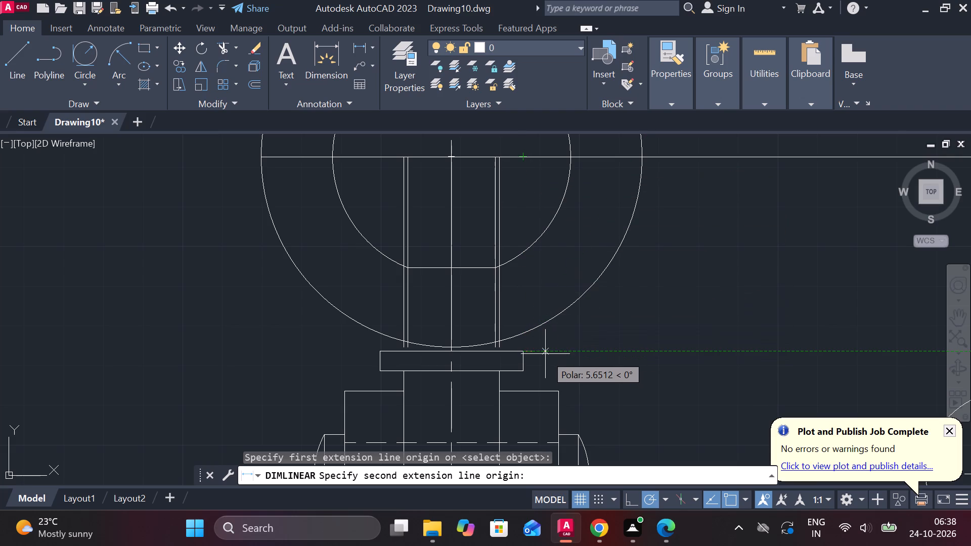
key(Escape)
Draw a line from the collar's top left corner 5 outward, continuing about 17 vertically up through the outer circle.
key(l)
key(Return)
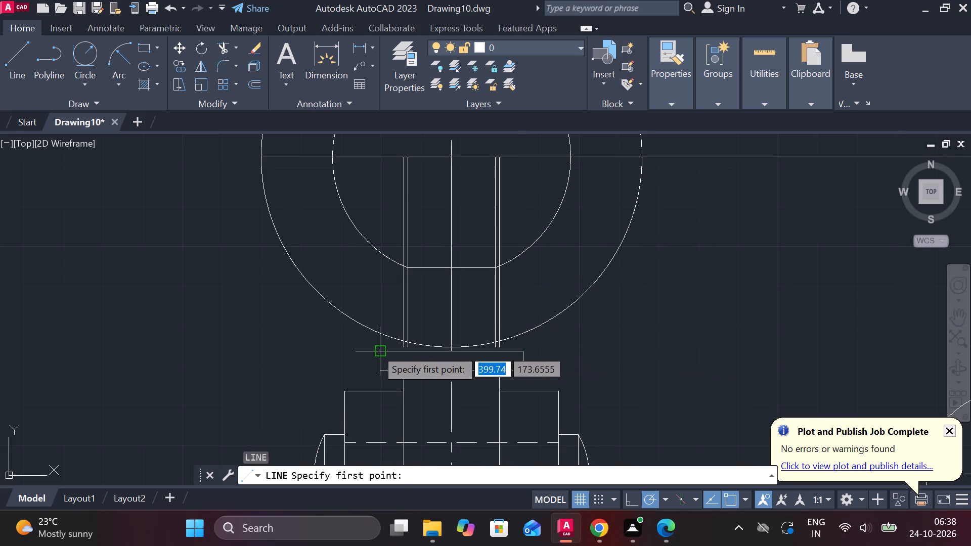
click(376, 349)
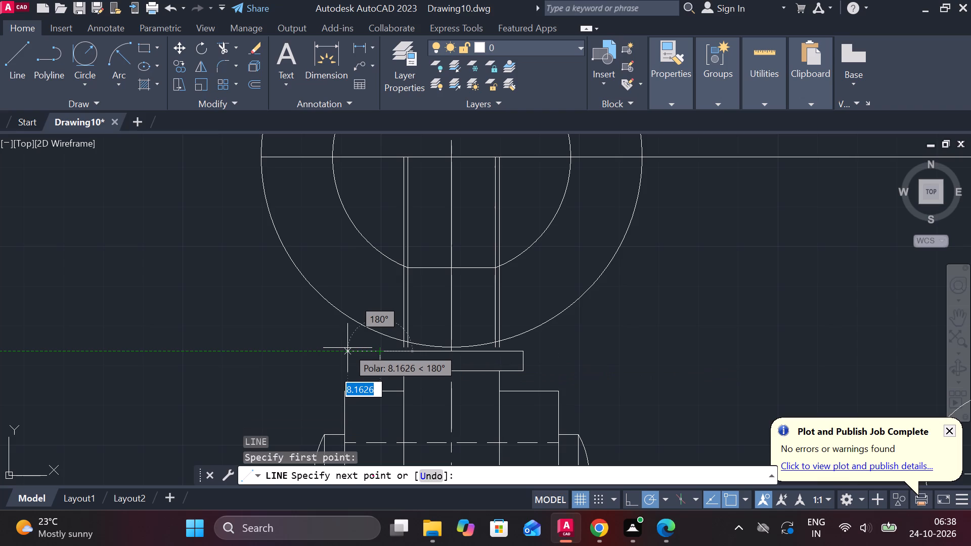
text(5)
key(space)
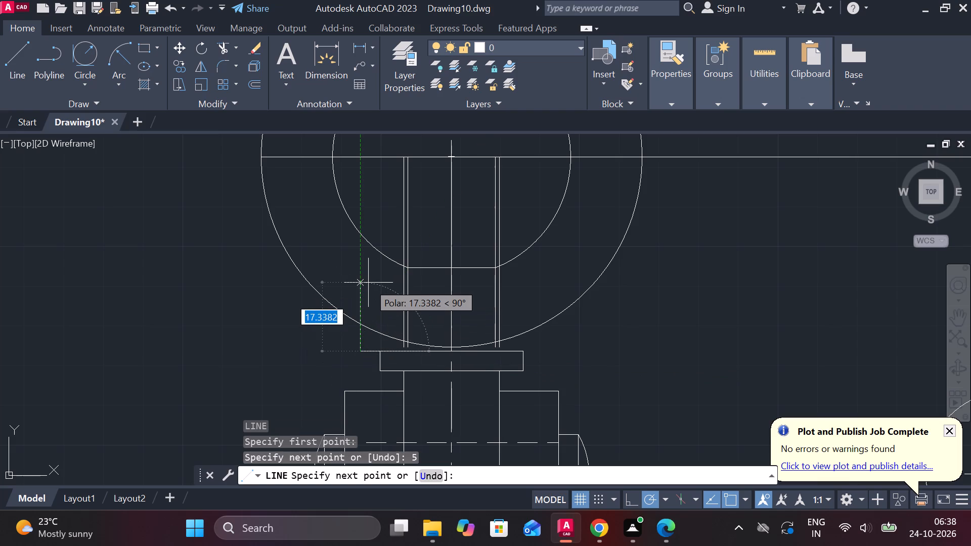
click(368, 283)
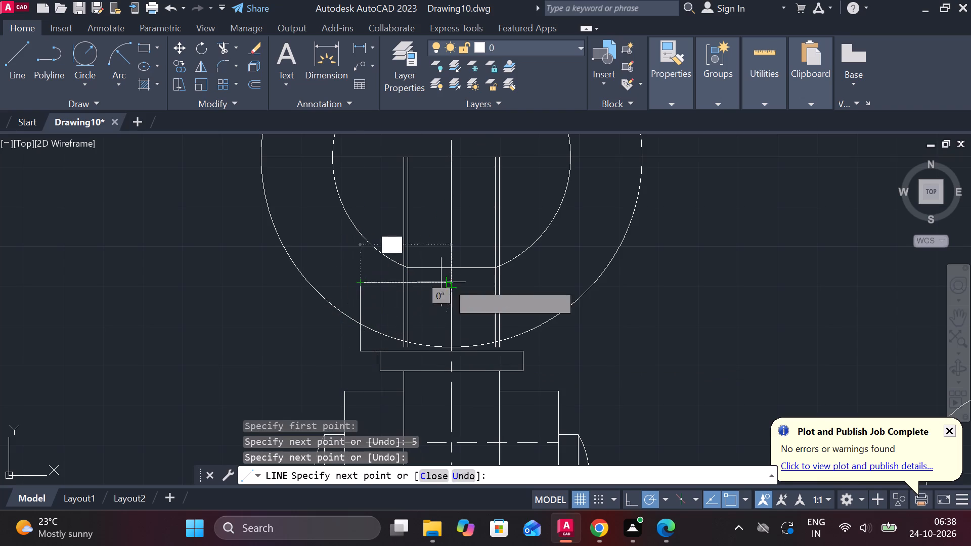
key(Escape)
Draw a matching line from the collar's top right corner 5 outward, continuing vertically up through the outer circle.
key(space)
click(533, 353)
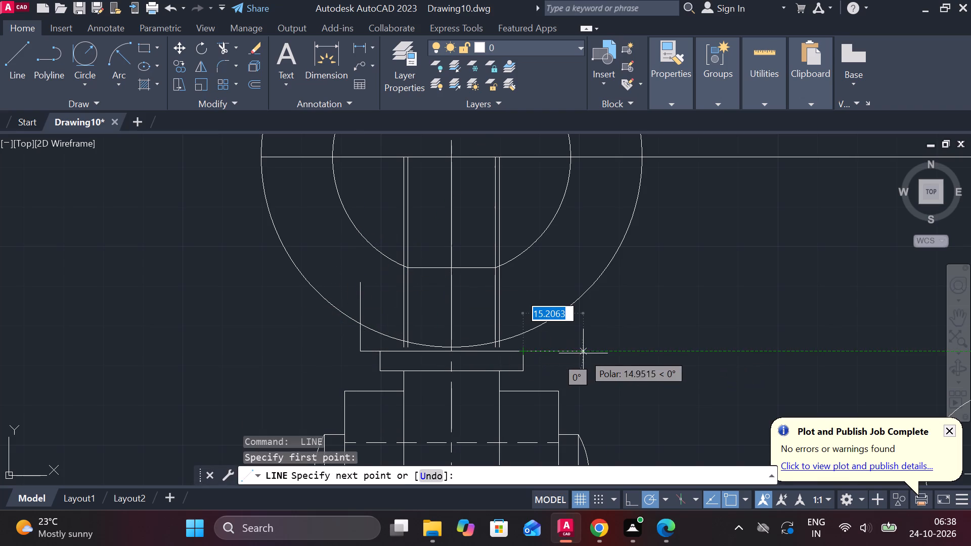
text(5)
key(space)
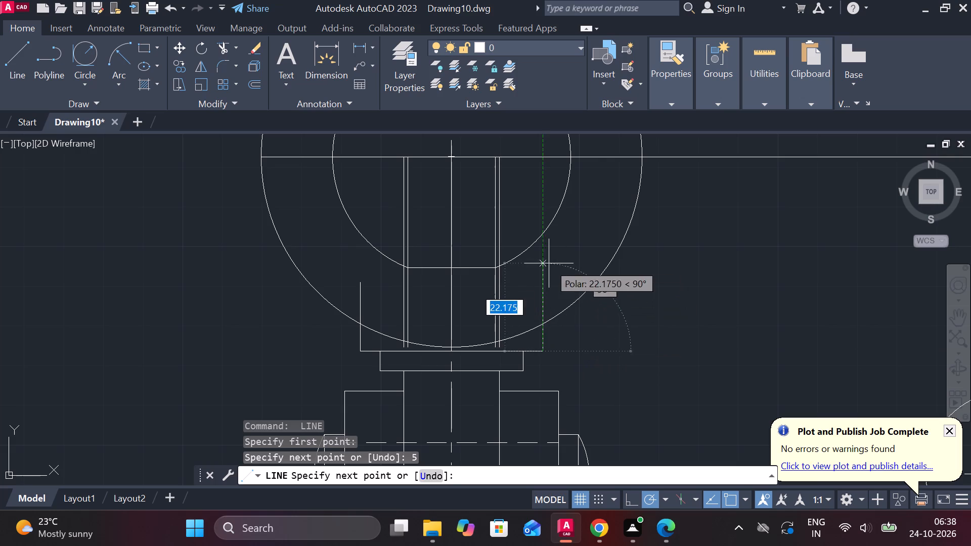
click(546, 273)
key(Escape)
Trim the two new side lines above the outer circle and remove the circle's whole bottom arc between them.
text(TR)
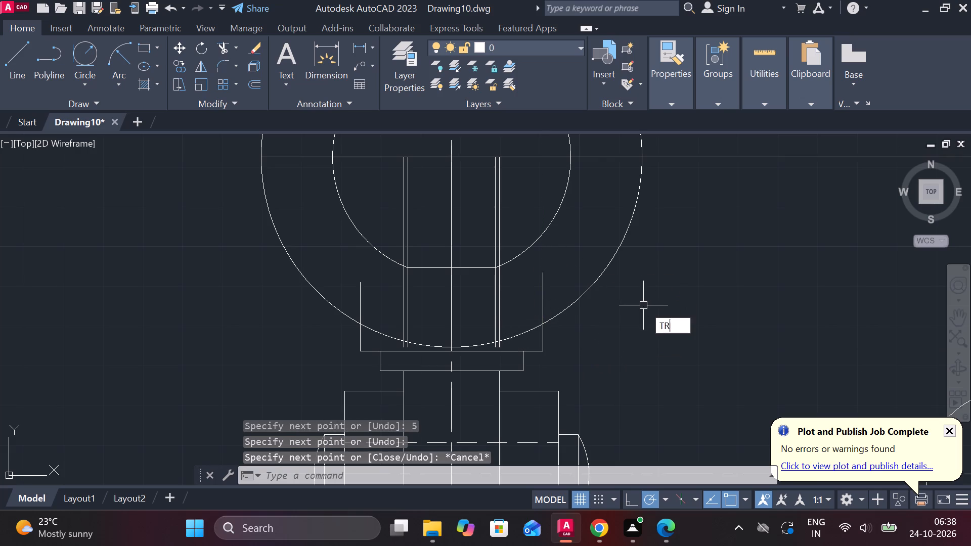
key(space)
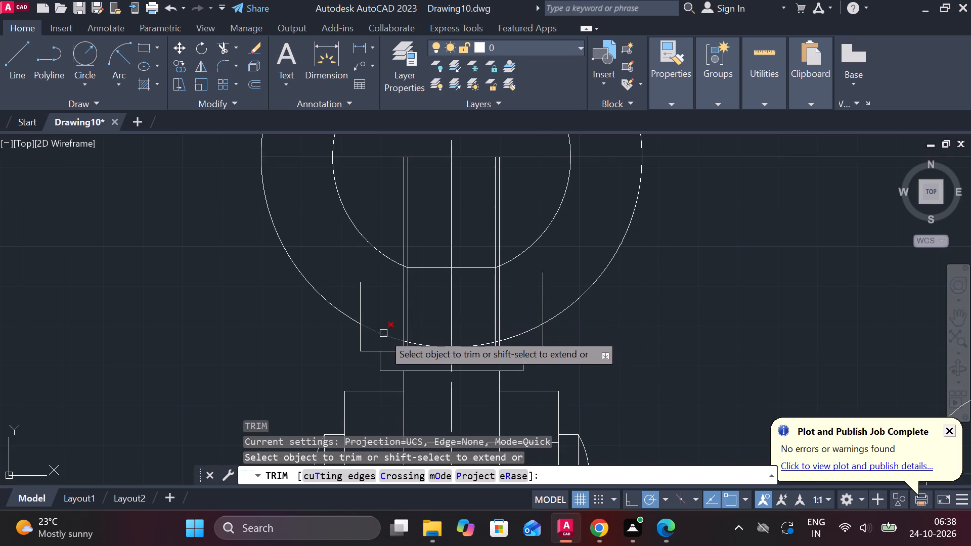
click(380, 337)
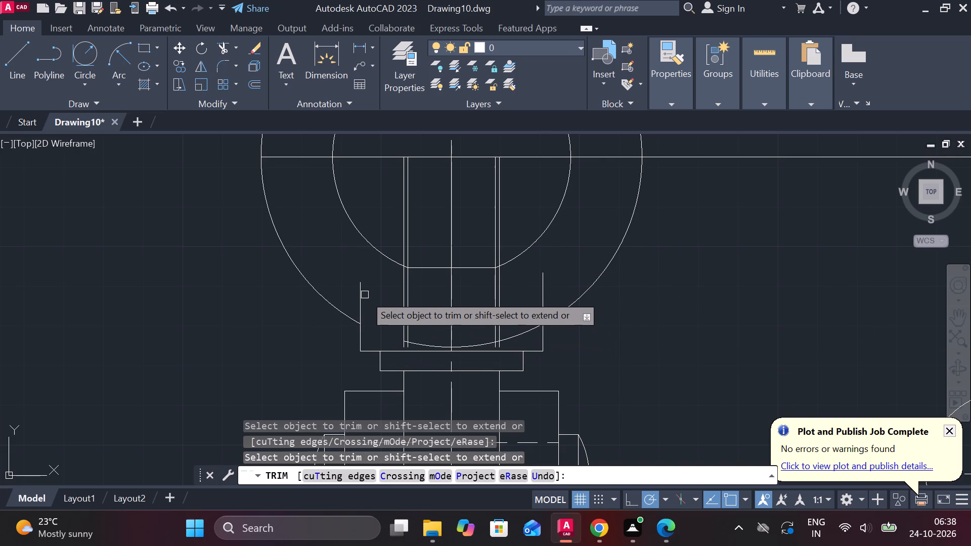
click(362, 294)
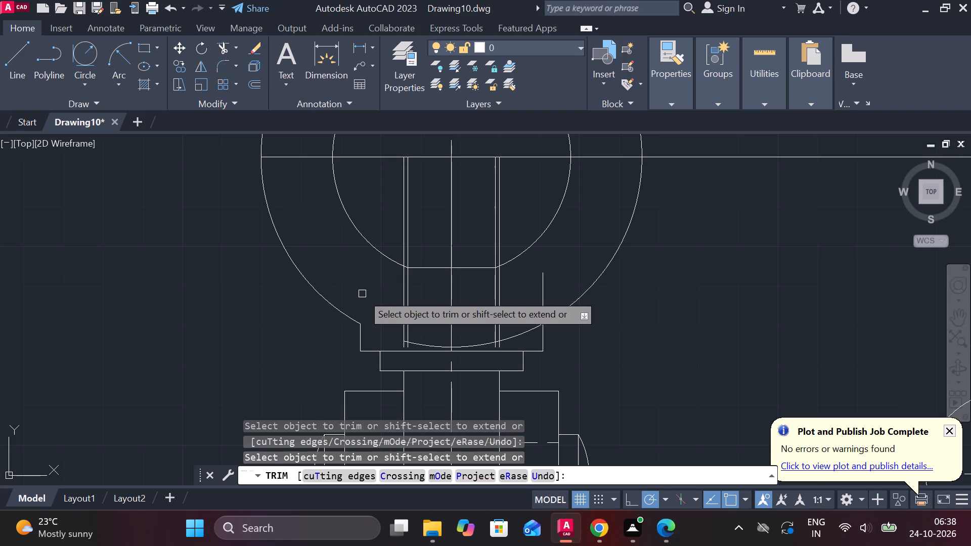
click(546, 290)
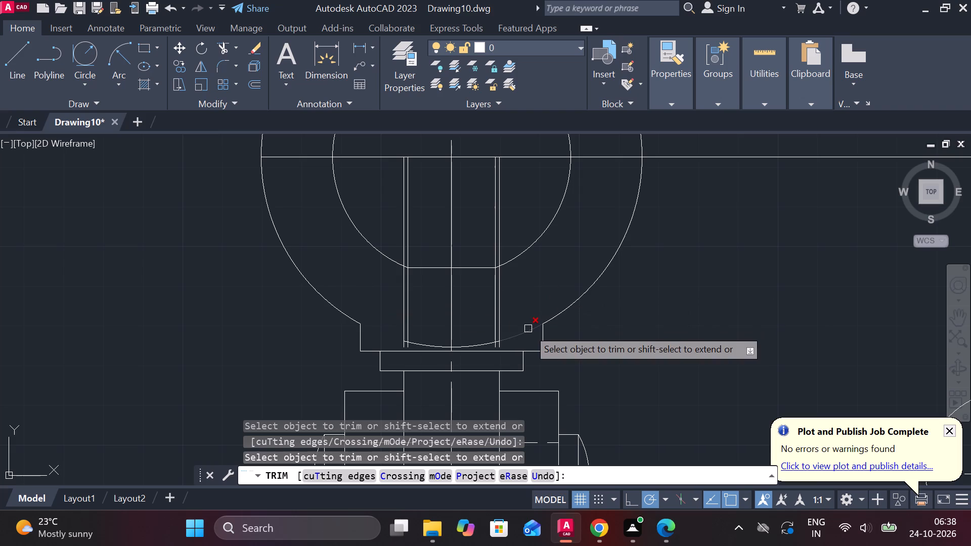
click(528, 329)
click(480, 341)
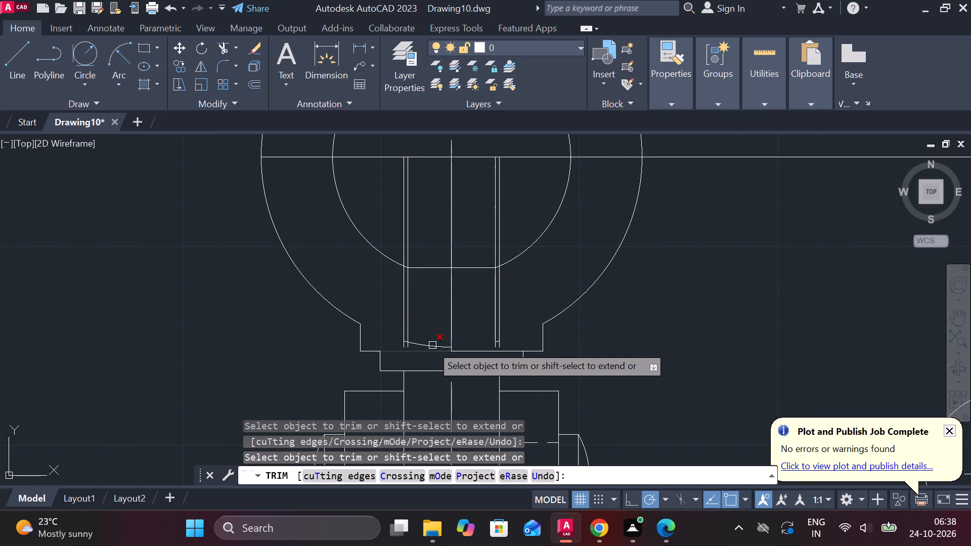
click(423, 341)
click(423, 345)
click(421, 345)
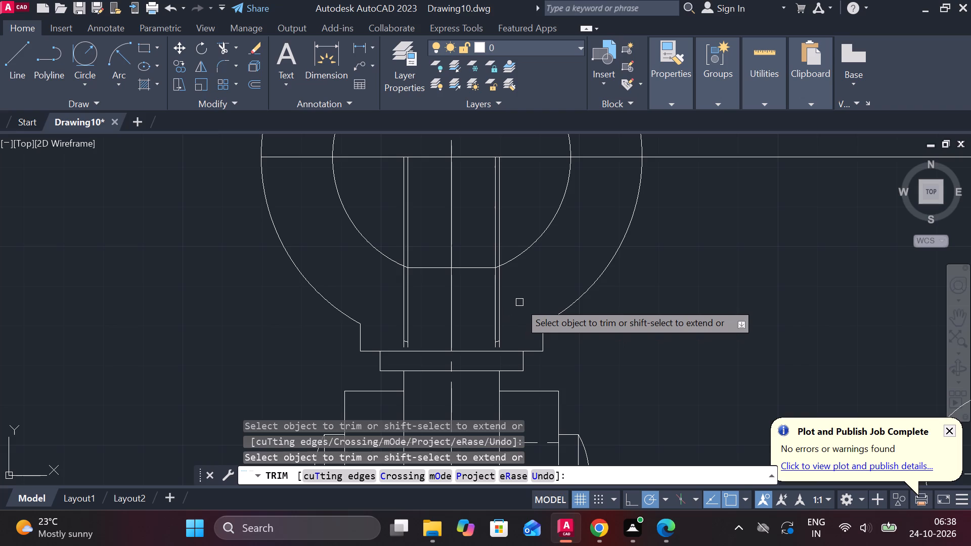
scroll(399, 343, up, 3)
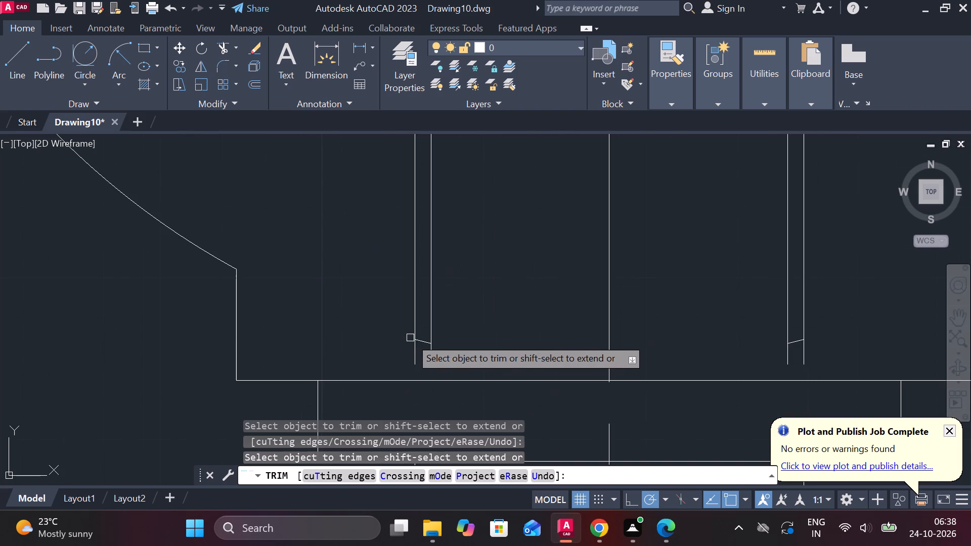
click(425, 338)
click(798, 344)
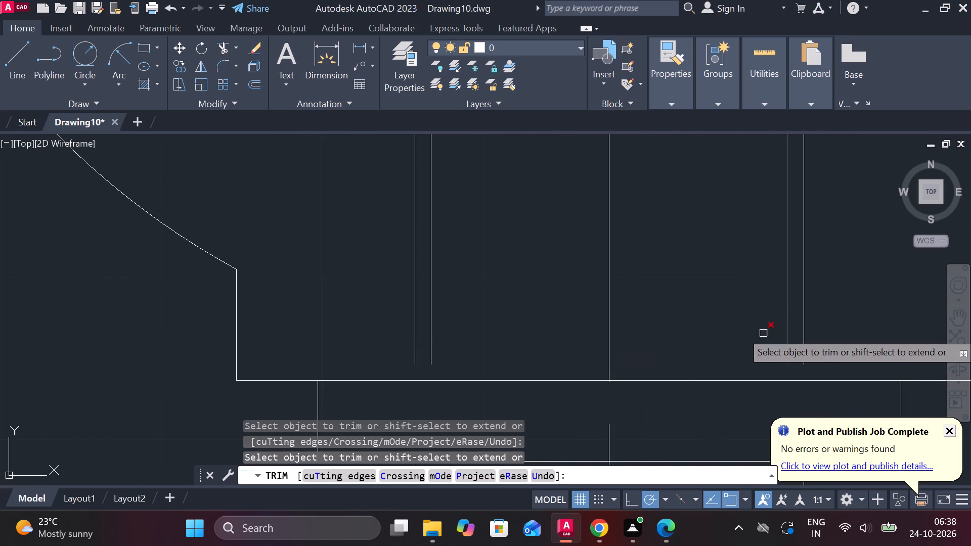
Extend the two pairs of inner vertical lines inside the ring down to the base's horizontal edge above the collar.
scroll(750, 324, down, 2)
middle_click(690, 316)
key(Escape)
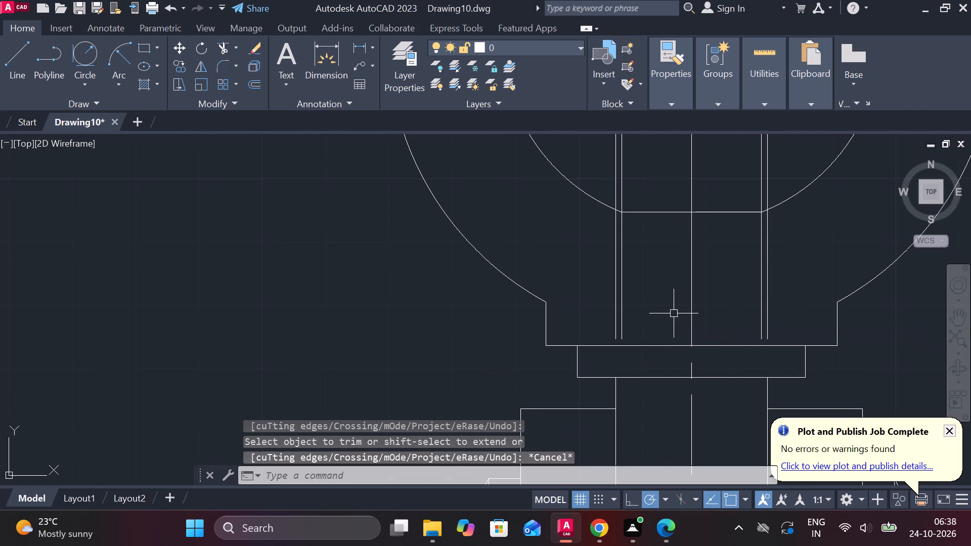
text(EX)
key(space)
drag(554, 250, 629, 284)
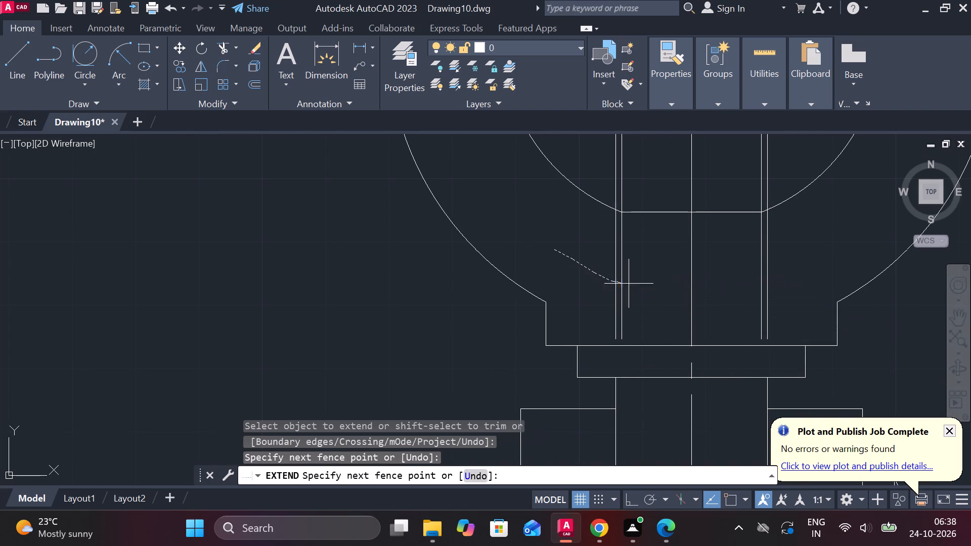
drag(629, 284, 665, 286)
drag(742, 272, 823, 277)
scroll(815, 272, down, 1)
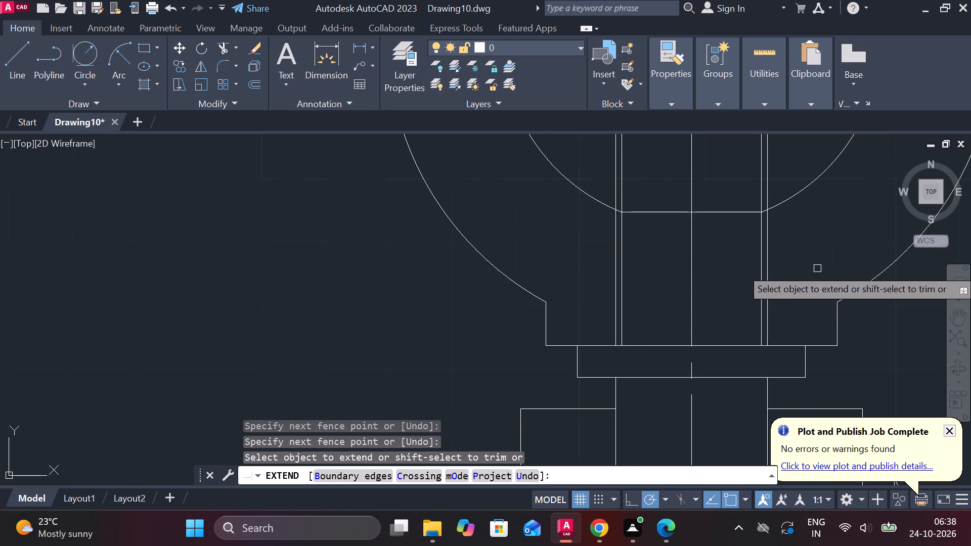
middle_drag(814, 274, 633, 289)
scroll(713, 302, down, 2)
key(Escape)
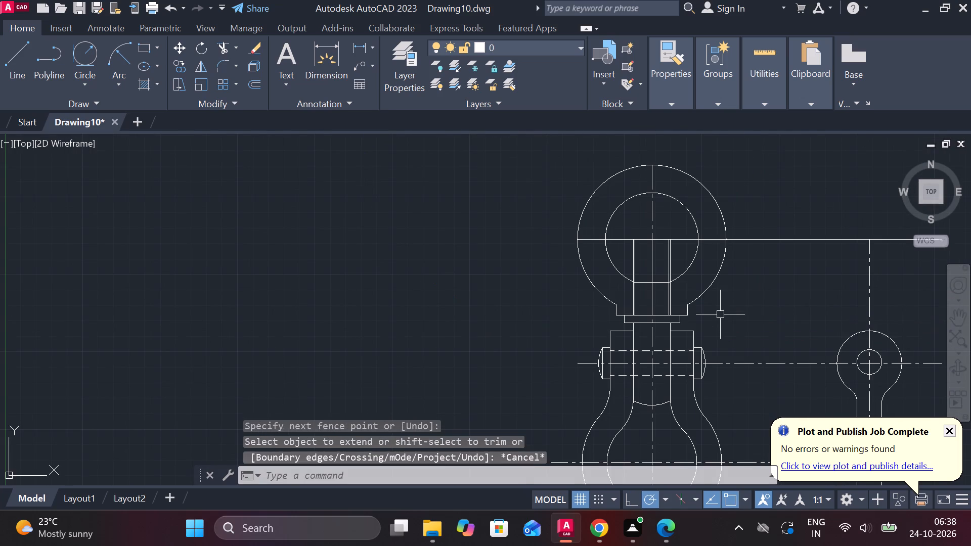
Draw a rectangle 42 wide and 27 high, centred on the side view's vertical axis, with its bottom aligned to the ring base's bottom edge.
scroll(721, 316, up, 2)
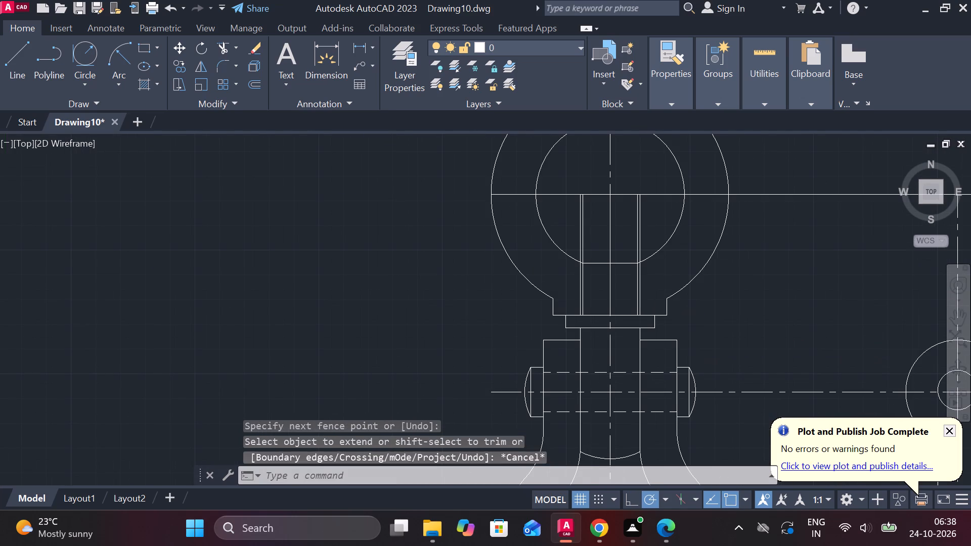
middle_drag(720, 310, 722, 385)
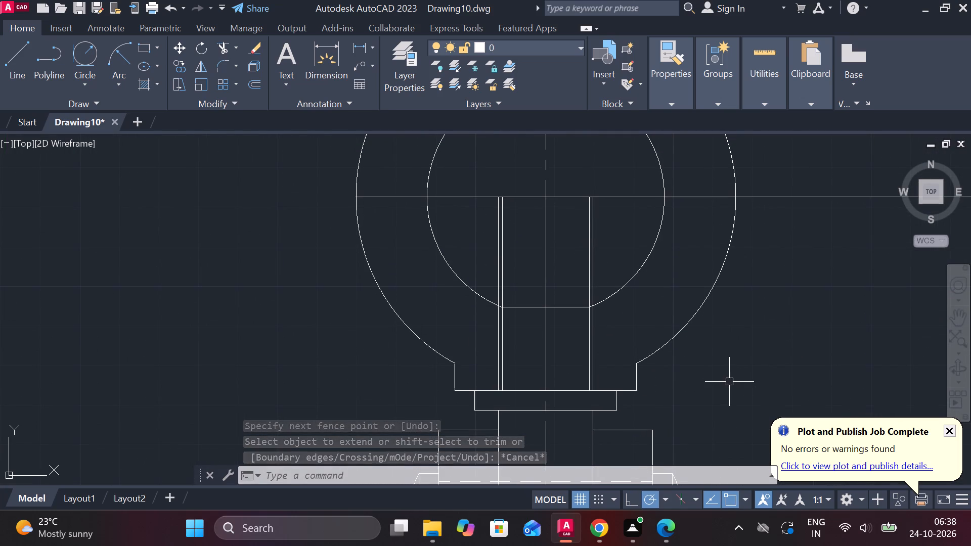
scroll(729, 382, down, 1)
scroll(729, 382, up, 1)
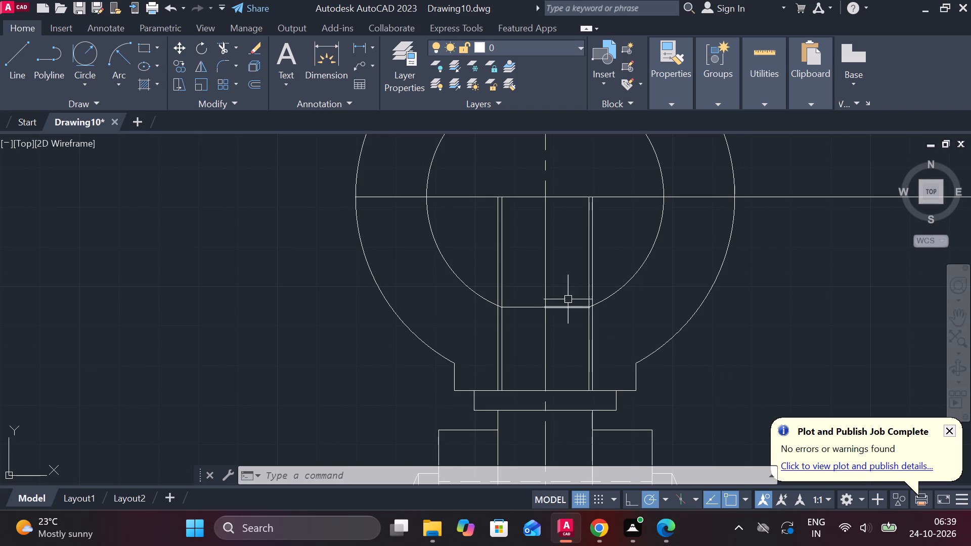
scroll(577, 299, down, 1)
scroll(738, 300, down, 1)
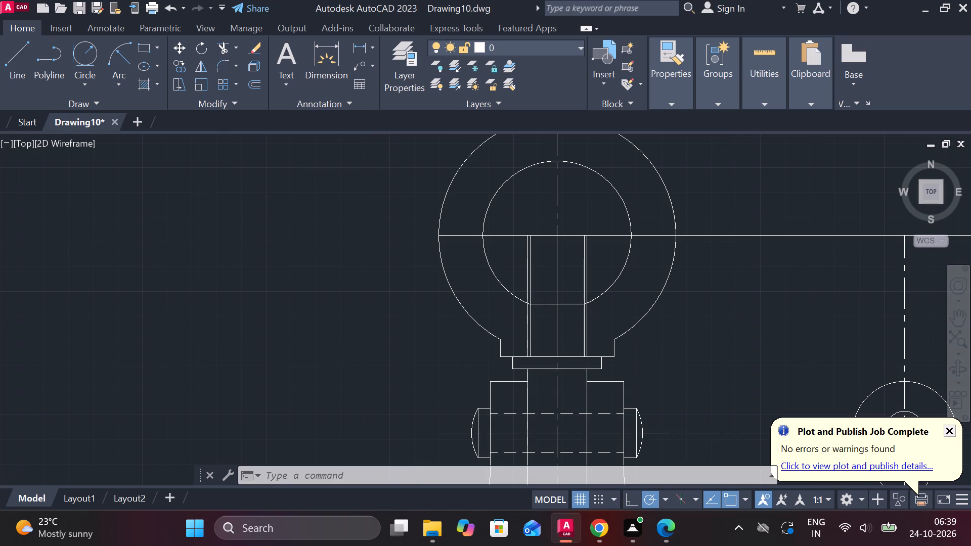
middle_drag(754, 323, 600, 287)
scroll(612, 313, up, 1)
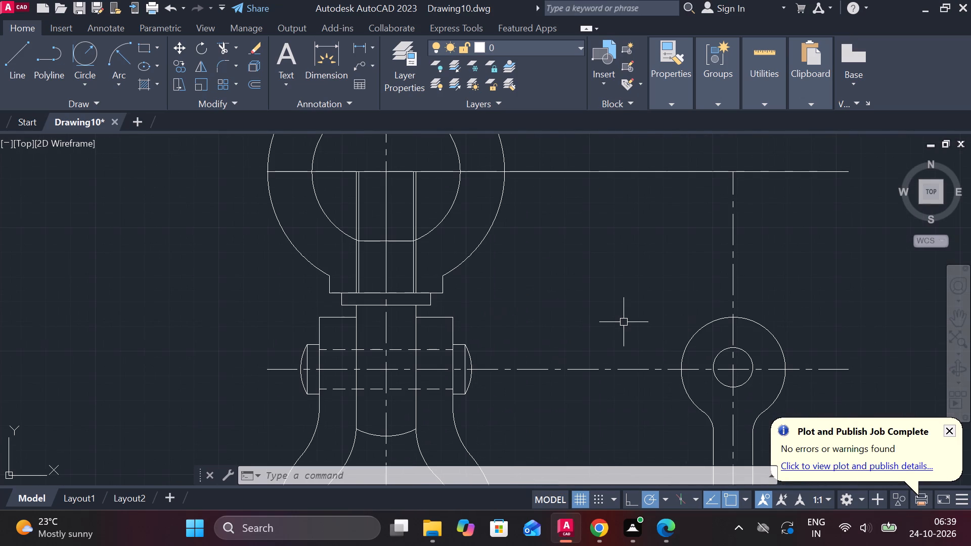
key(l)
key(Return)
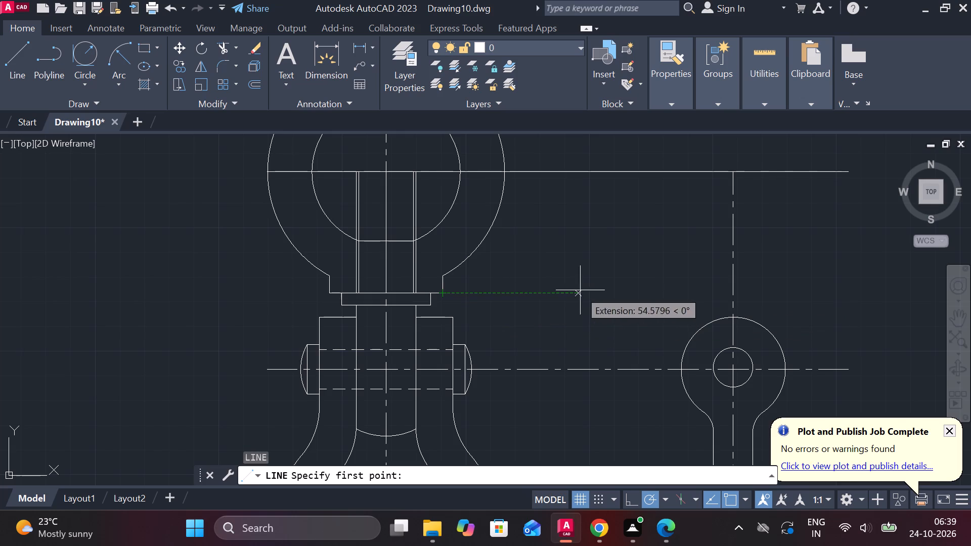
double_click(729, 289)
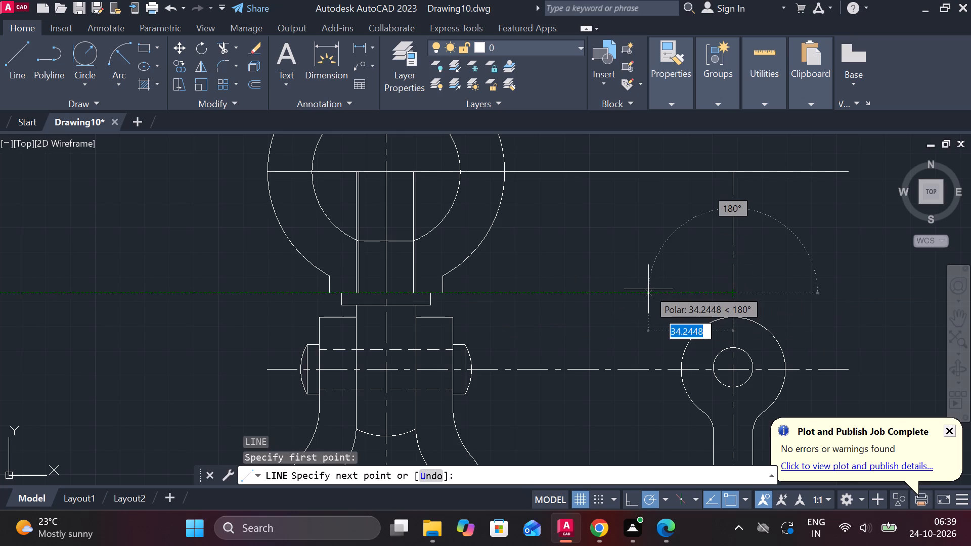
text(21)
key(space)
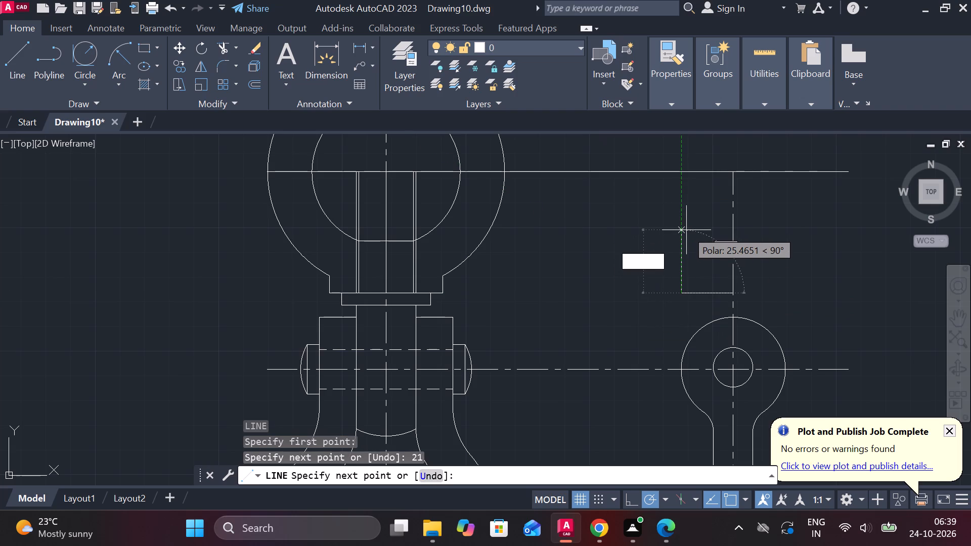
text(27)
key(space)
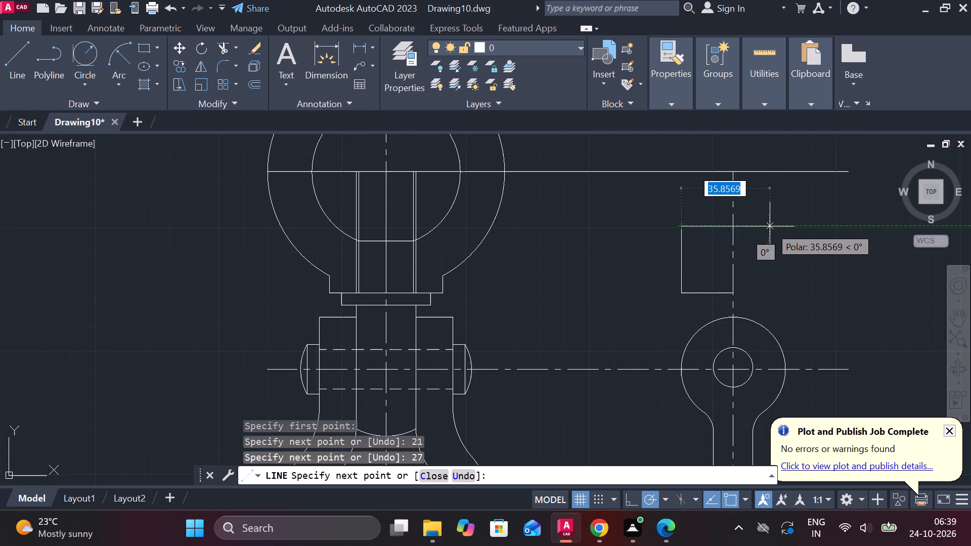
key(4)
text(2)
key(space)
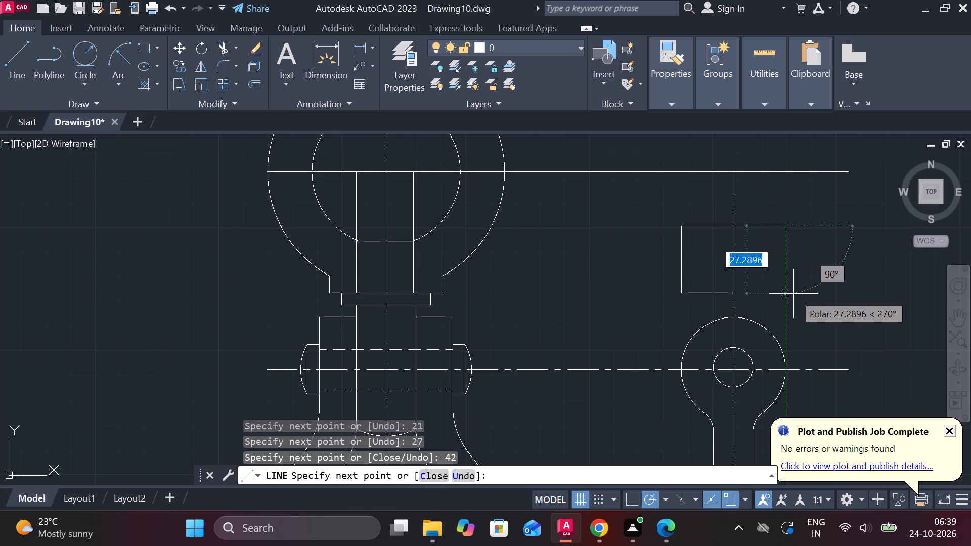
text(27)
key(space)
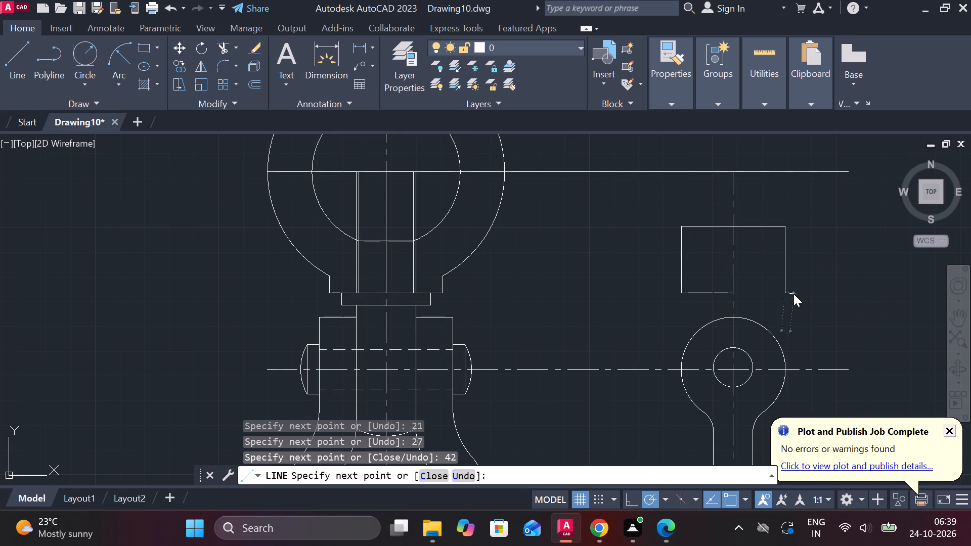
click(733, 293)
key(Escape)
Join the two halves of the new rectangle's bottom edge into one line.
scroll(803, 265, up, 2)
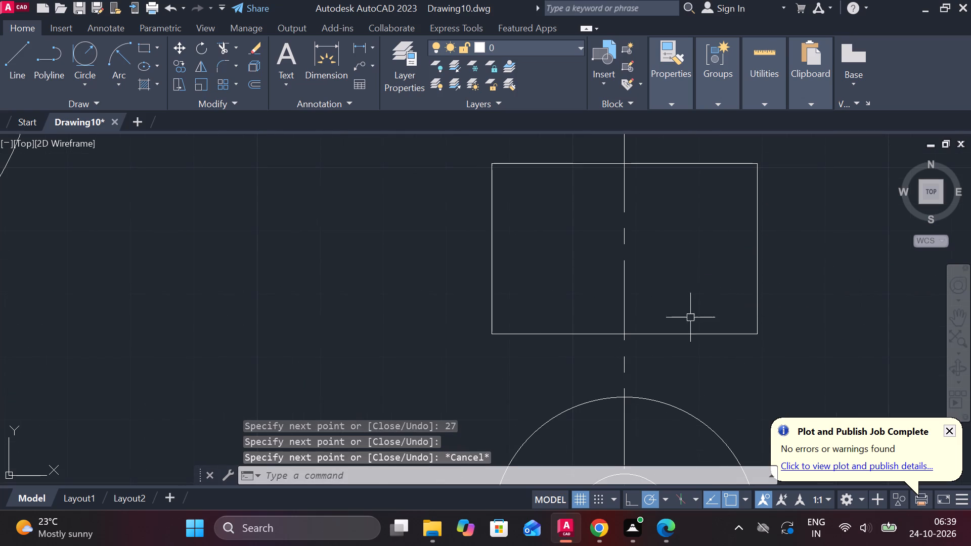
click(670, 331)
click(607, 333)
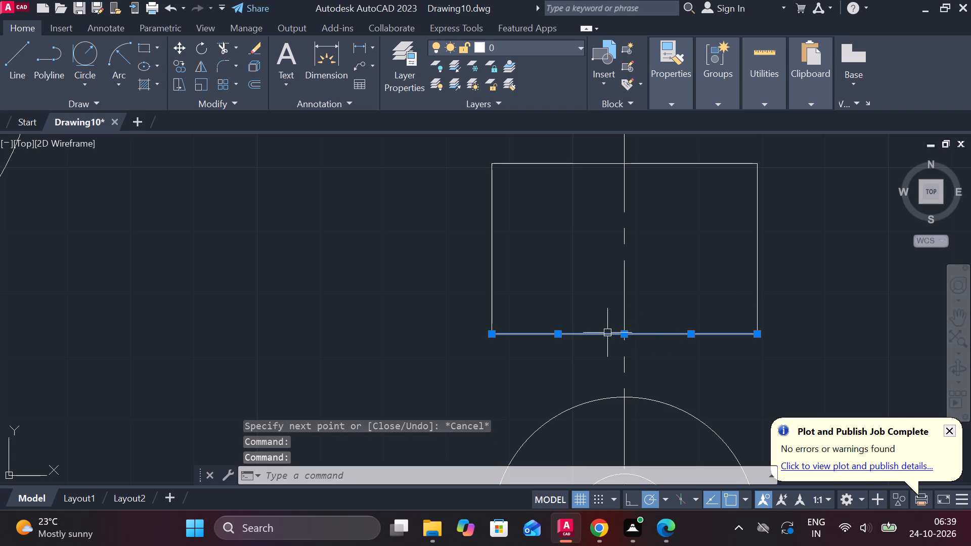
key(j)
key(Return)
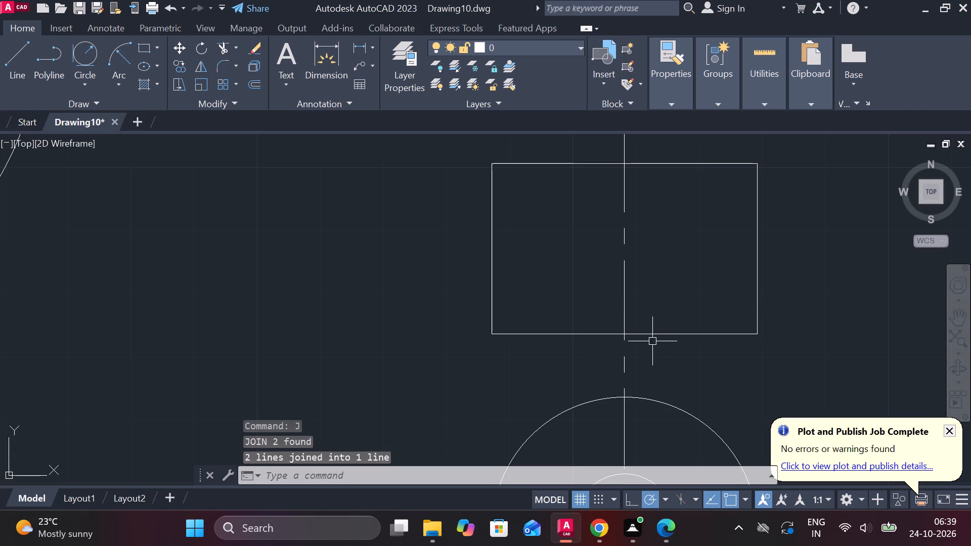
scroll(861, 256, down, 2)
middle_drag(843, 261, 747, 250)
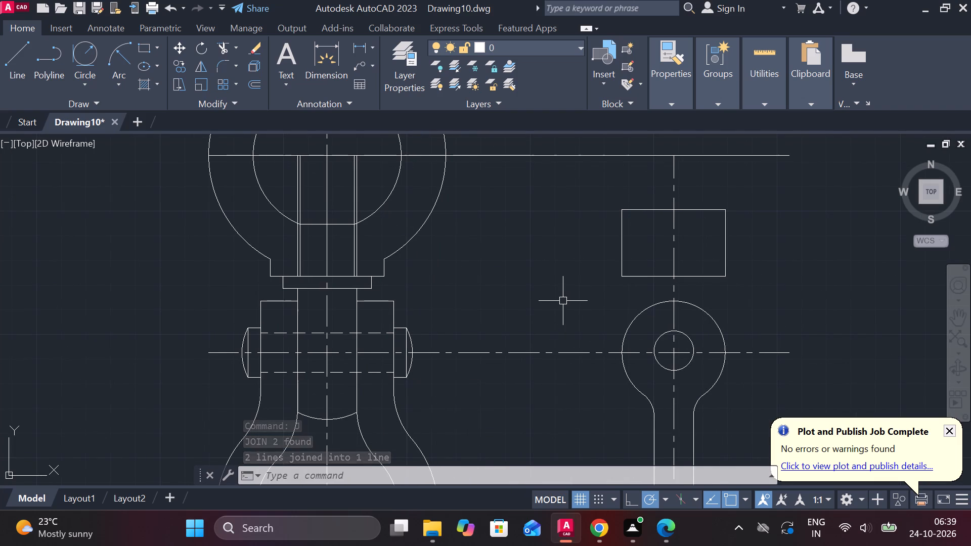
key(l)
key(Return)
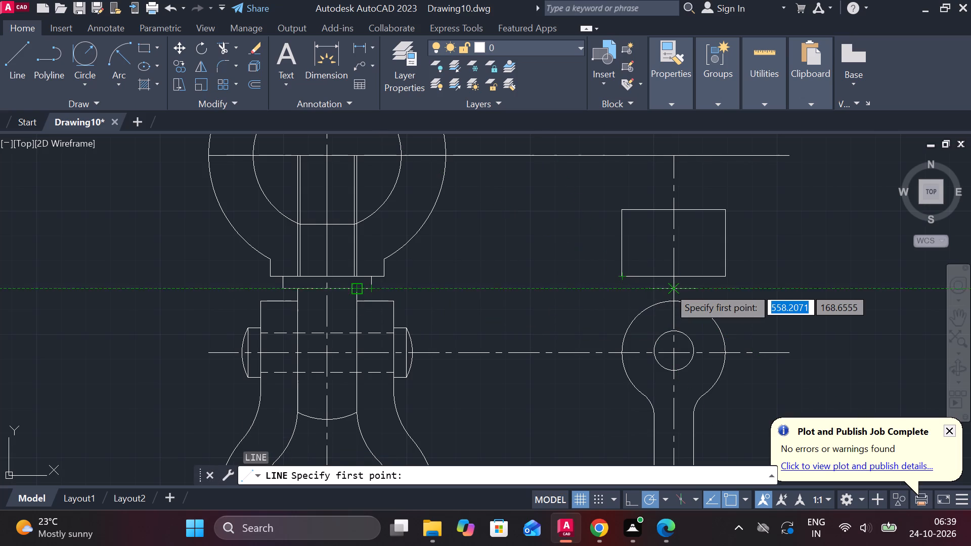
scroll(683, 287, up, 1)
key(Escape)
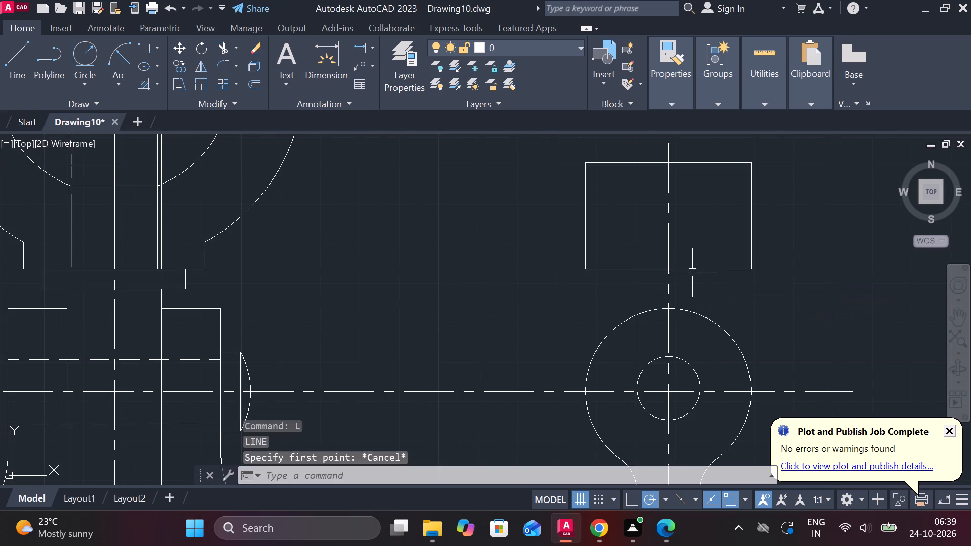
Offset the rectangle's bottom edge 5 downward, toward the boss circle.
click(692, 271)
key(o)
key(Return)
key(Return)
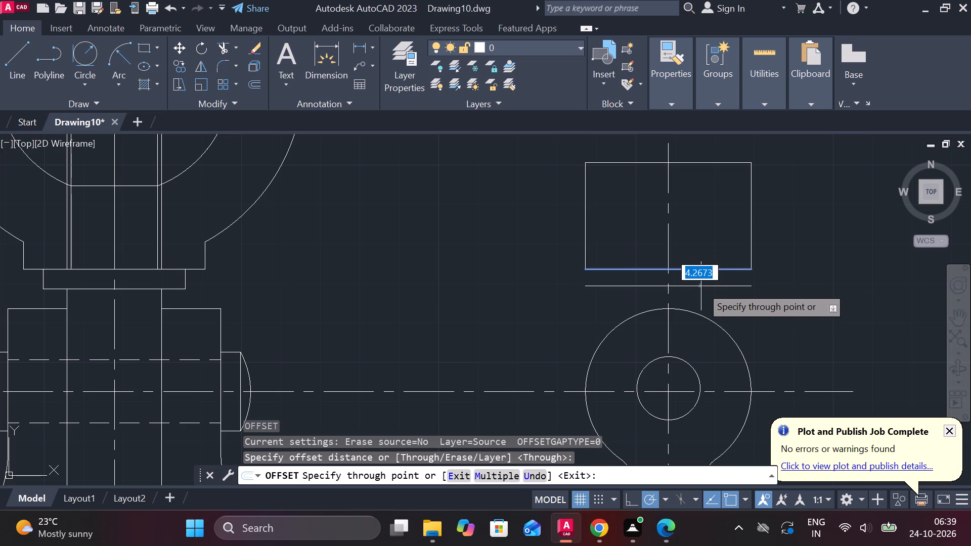
key(5)
key(Return)
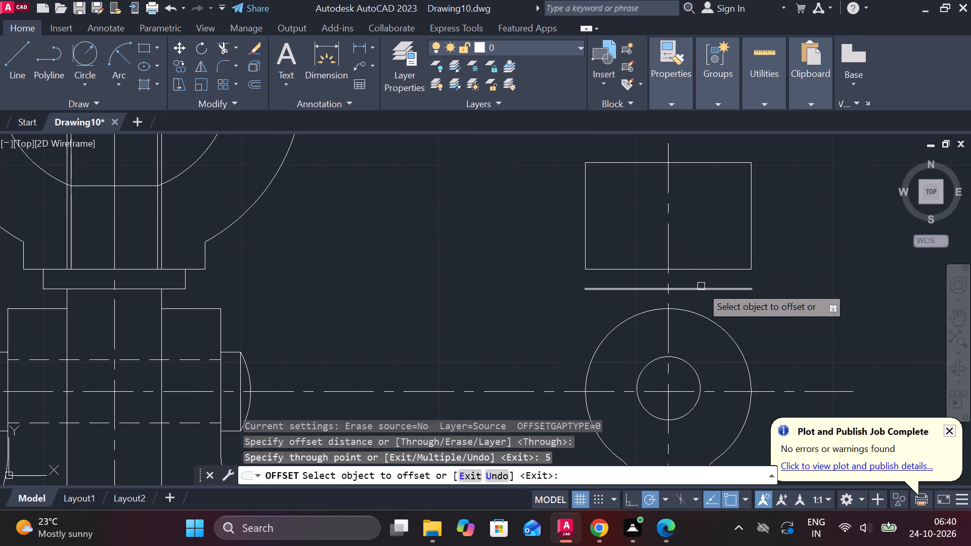
scroll(701, 286, down, 1)
key(Escape)
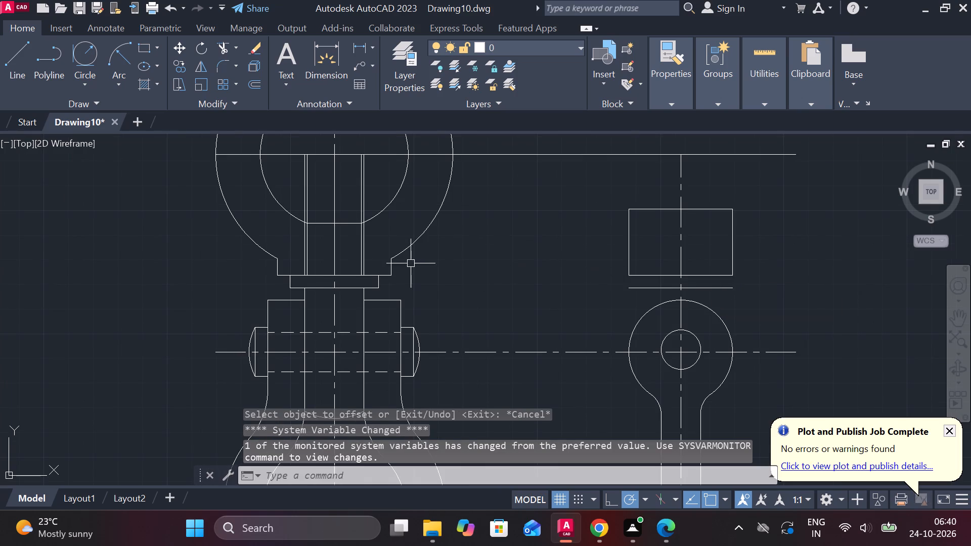
Erase the solid vertical line lying on the front view's axis between the ring centre and the base.
middle_drag(403, 262, 516, 271)
click(447, 246)
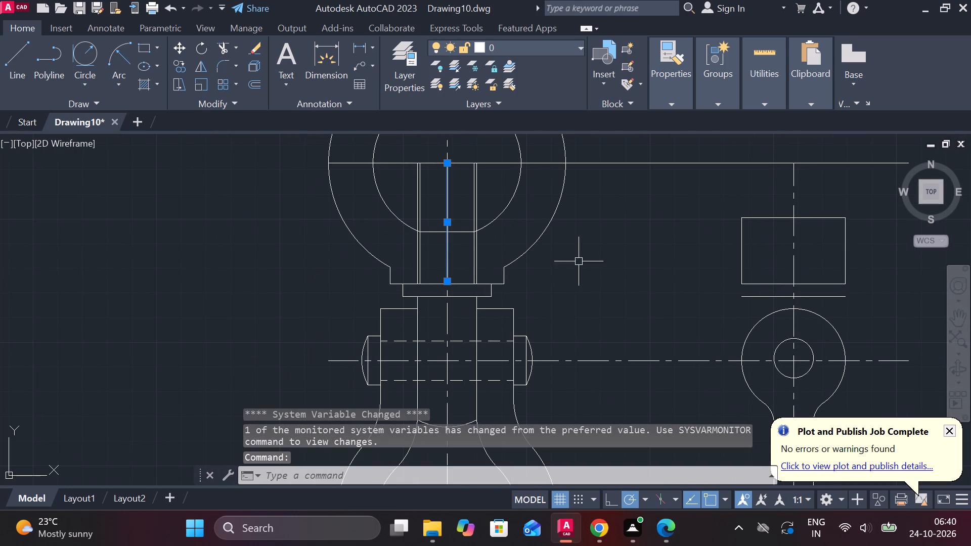
text(E)
key(space)
Draw a short vertical line on the side view's axis from the rectangle's bottom edge to the offset line below.
middle_drag(640, 284, 466, 297)
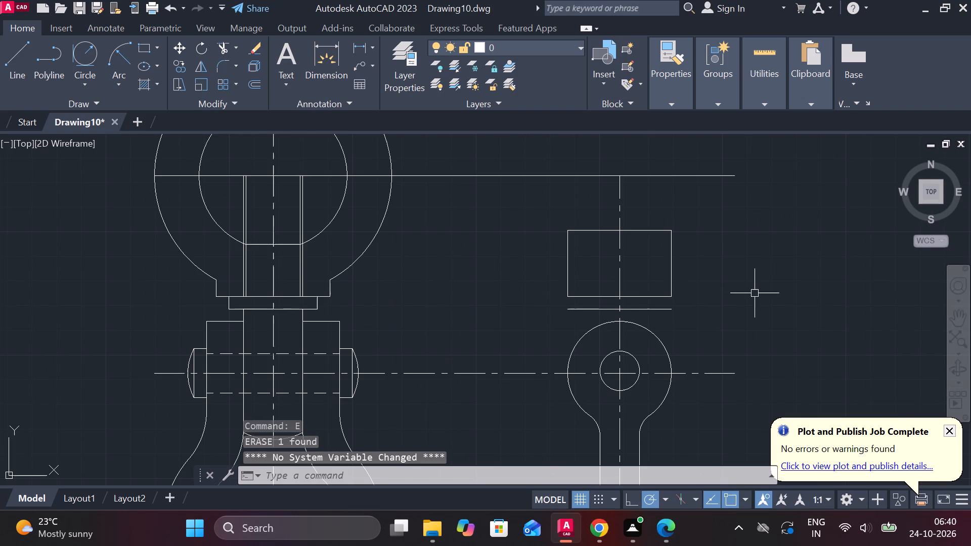
key(l)
key(Return)
scroll(641, 292, up, 1)
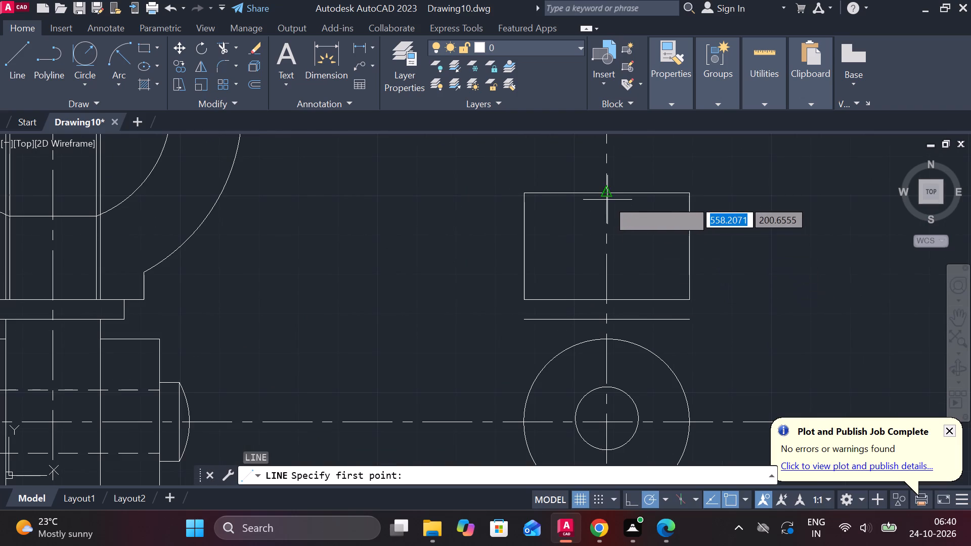
scroll(609, 304, up, 2)
click(606, 297)
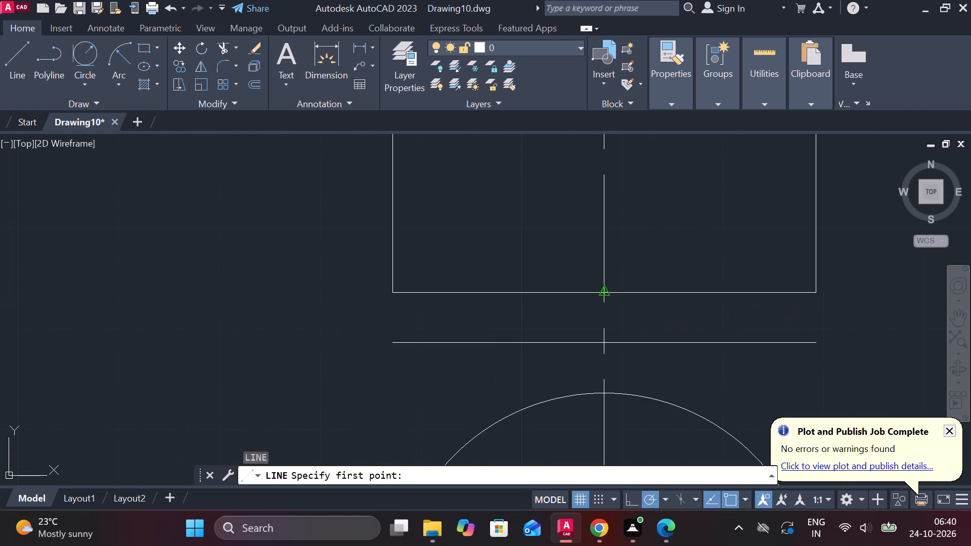
click(606, 339)
key(Escape)
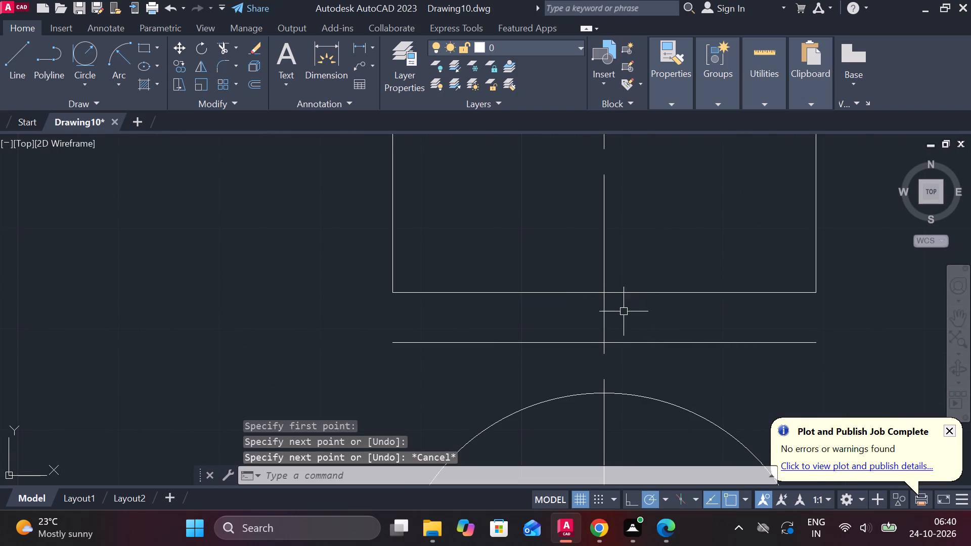
Offset the short vertical axis line 18 to each side to form the side view collar's ends.
click(603, 322)
key(o)
key(Return)
key(Return)
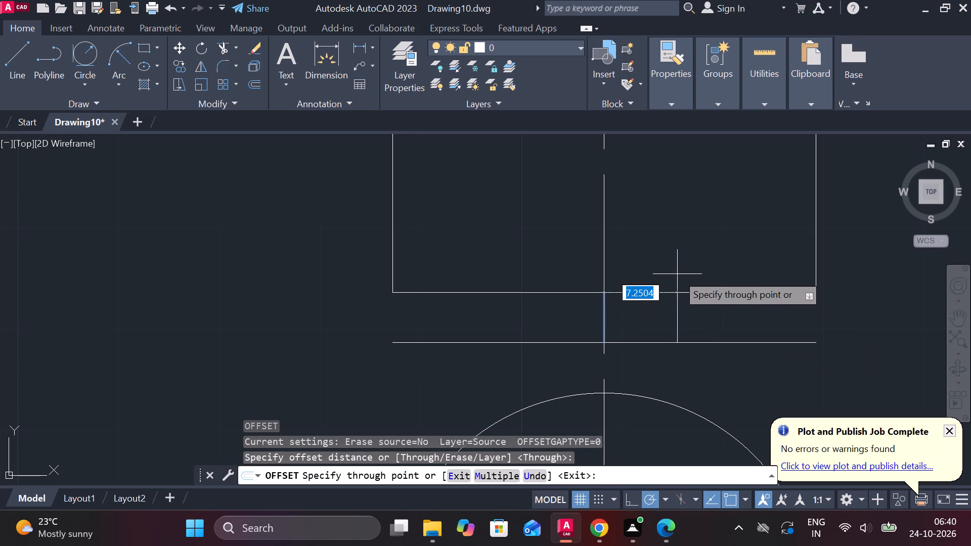
text(18)
key(space)
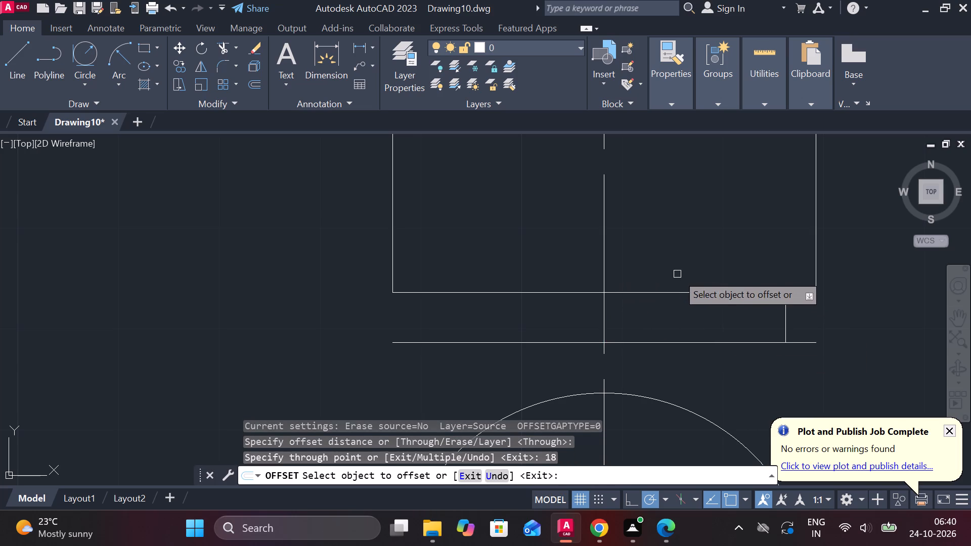
click(606, 310)
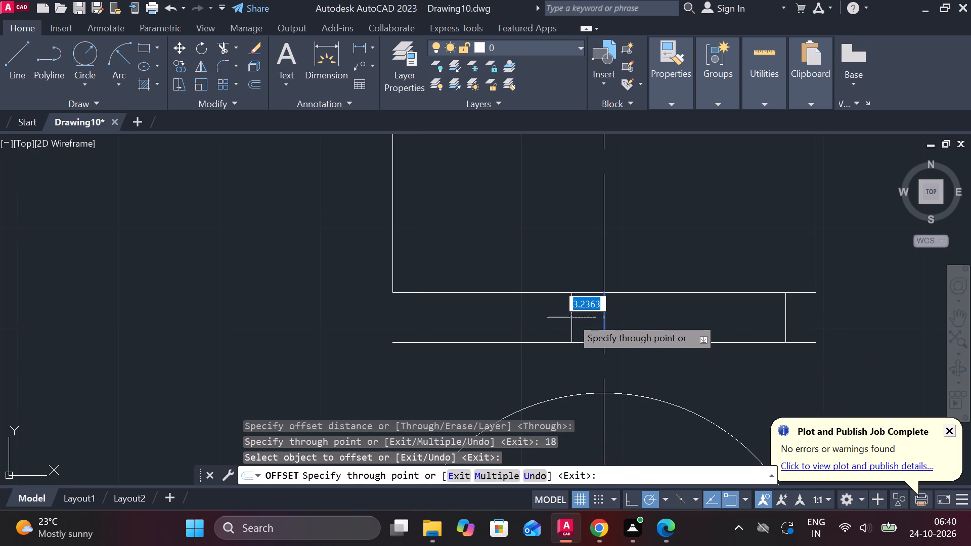
text(18)
key(space)
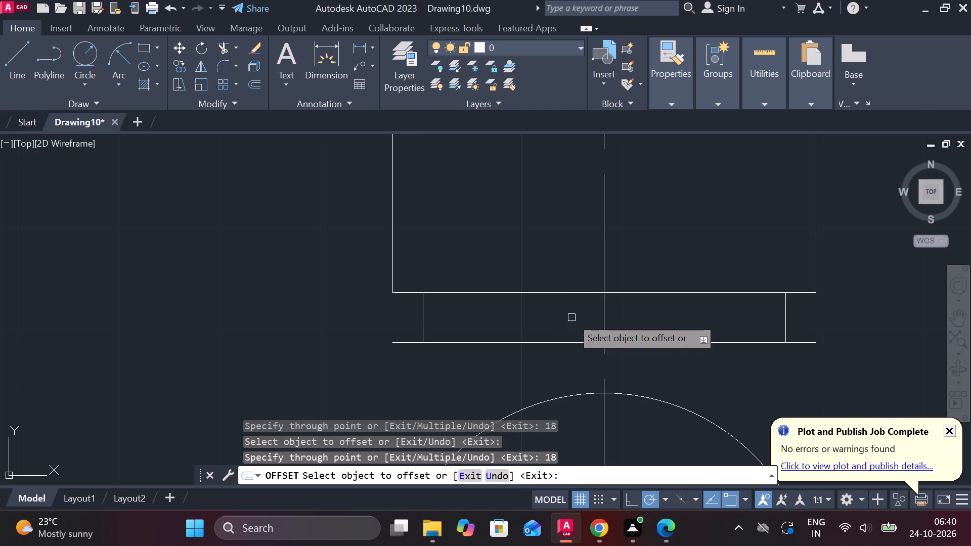
key(Escape)
Erase the short solid vertical line on the axis inside the side view's collar.
click(607, 310)
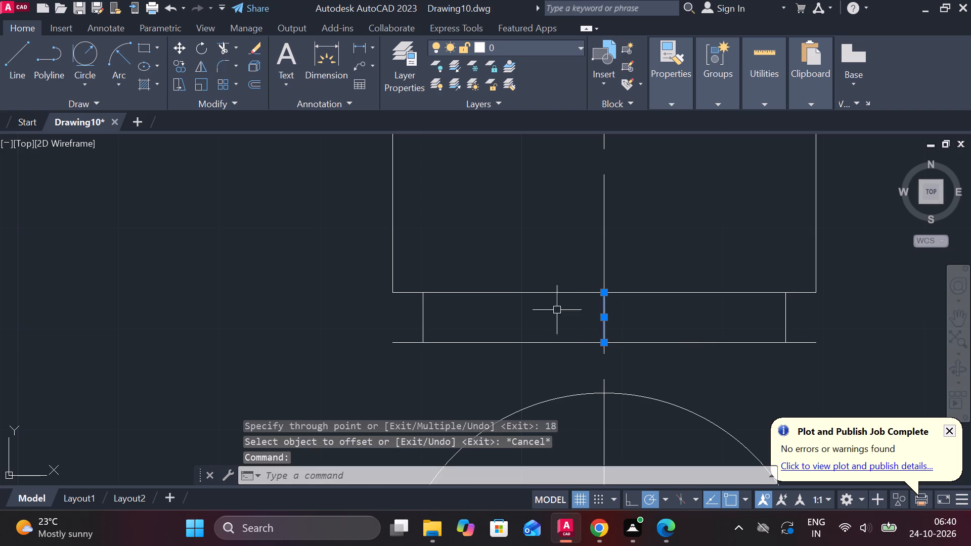
text(E)
key(space)
Trim the overhanging ends of the side view collar's bottom line back to its two vertical ends.
key(t)
text(R)
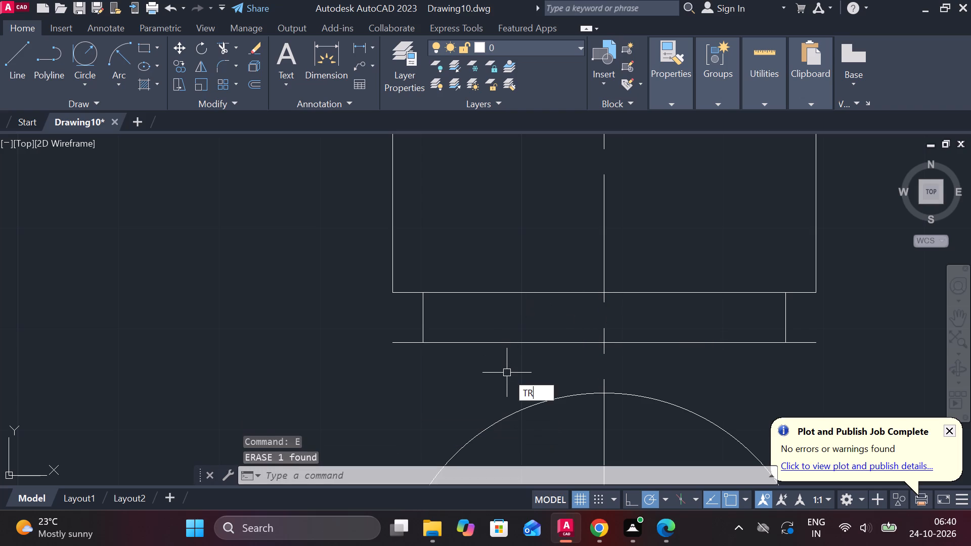
key(space)
click(393, 344)
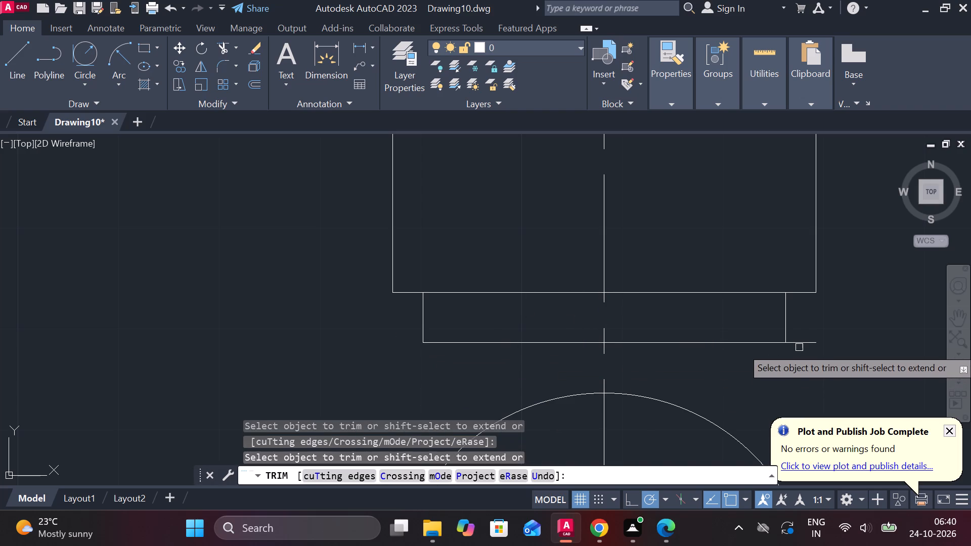
click(799, 347)
click(799, 336)
scroll(803, 347, down, 1)
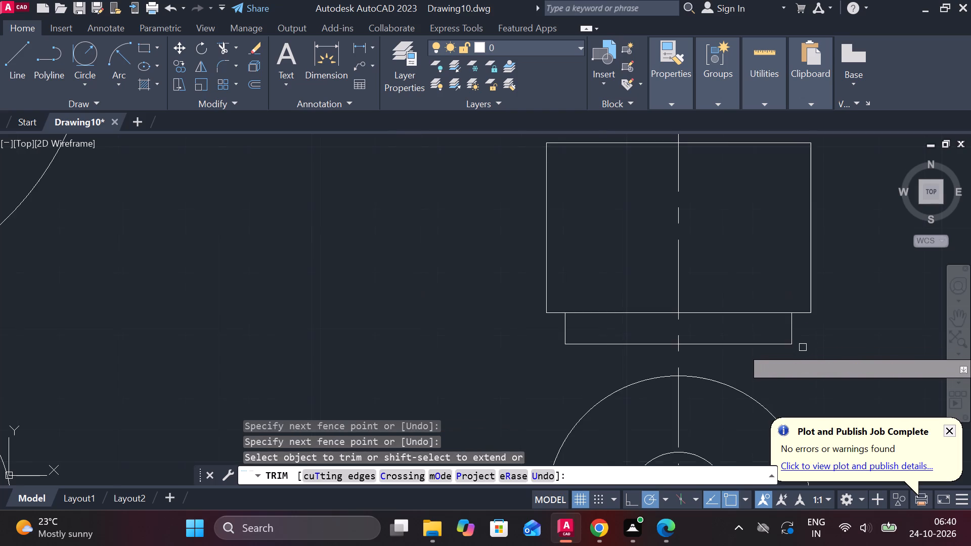
scroll(810, 358, down, 1)
middle_drag(812, 367, 629, 287)
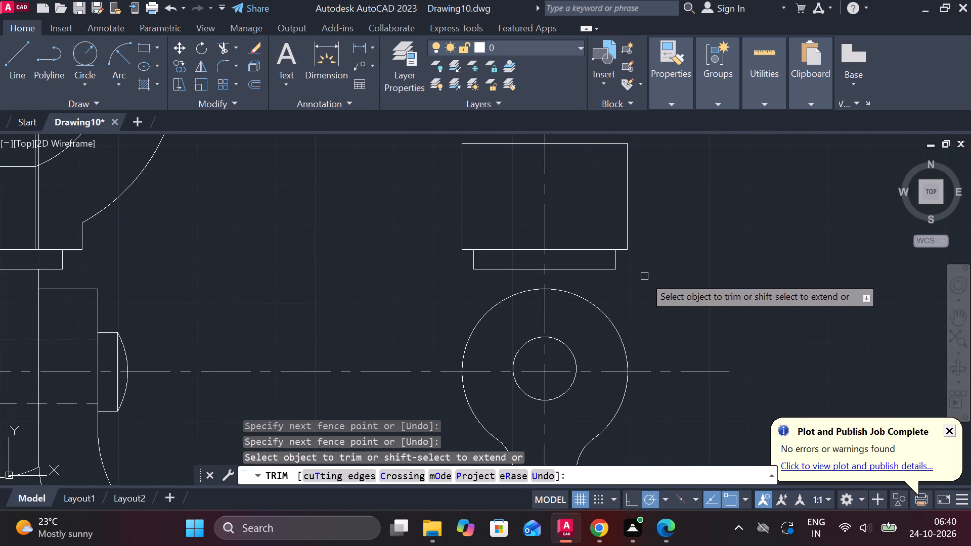
scroll(616, 287, up, 1)
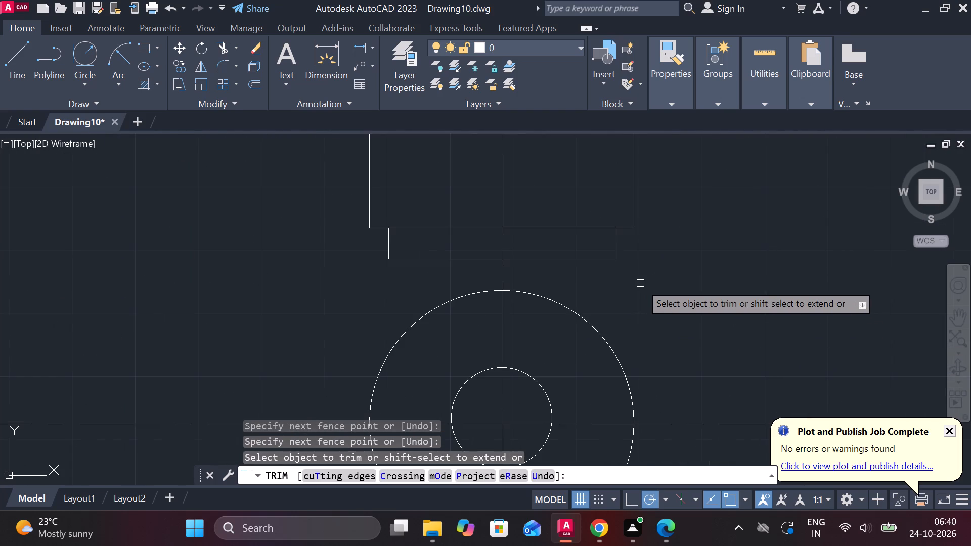
key(Escape)
Draw a short vertical line on the side view's axis from the collar's bottom edge to the top of the boss circle.
key(l)
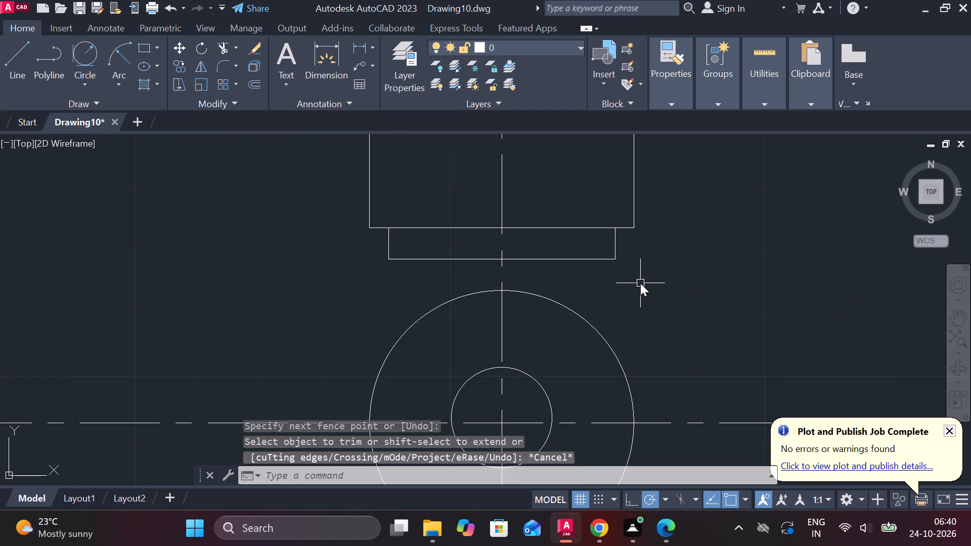
key(Return)
click(500, 258)
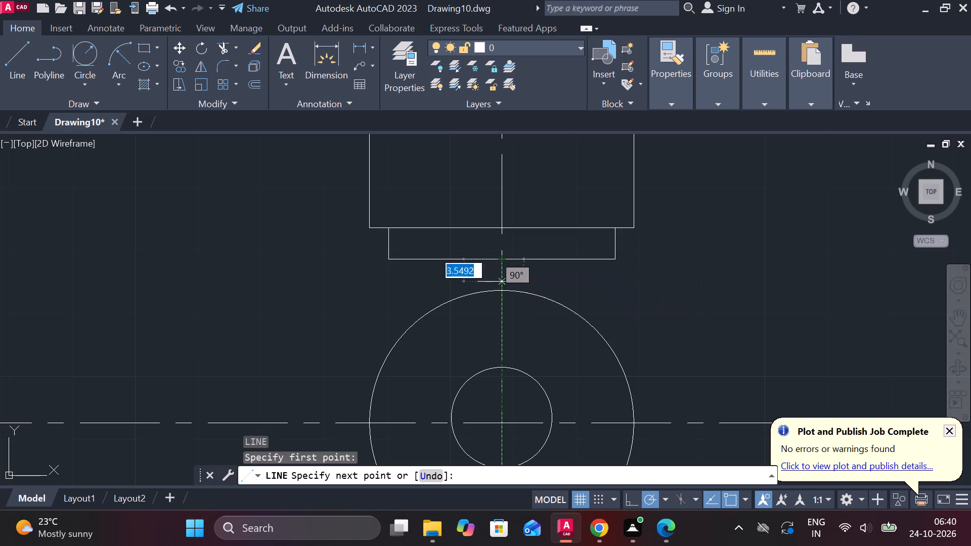
click(501, 290)
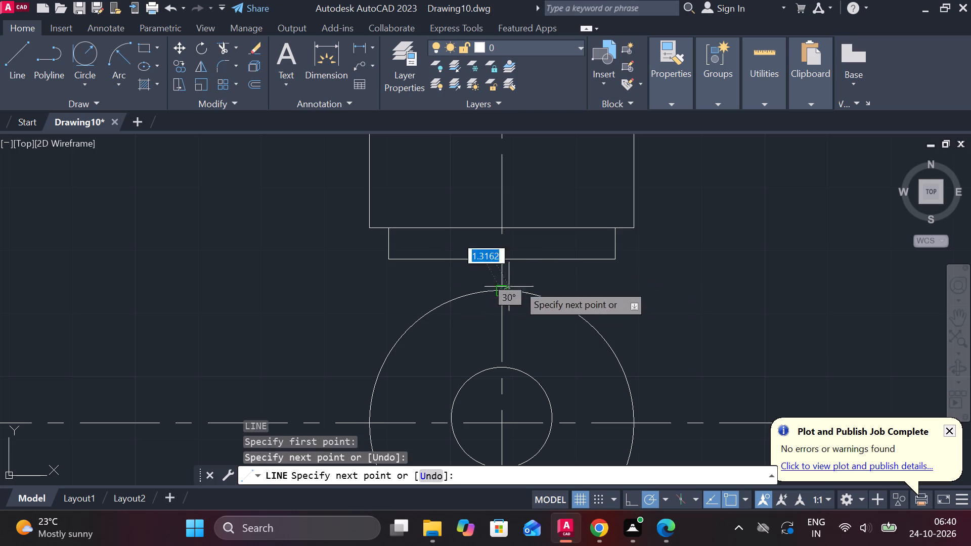
key(Escape)
Offset the short axis line below the collar 12 to each side to form the side view neck's edges.
click(500, 269)
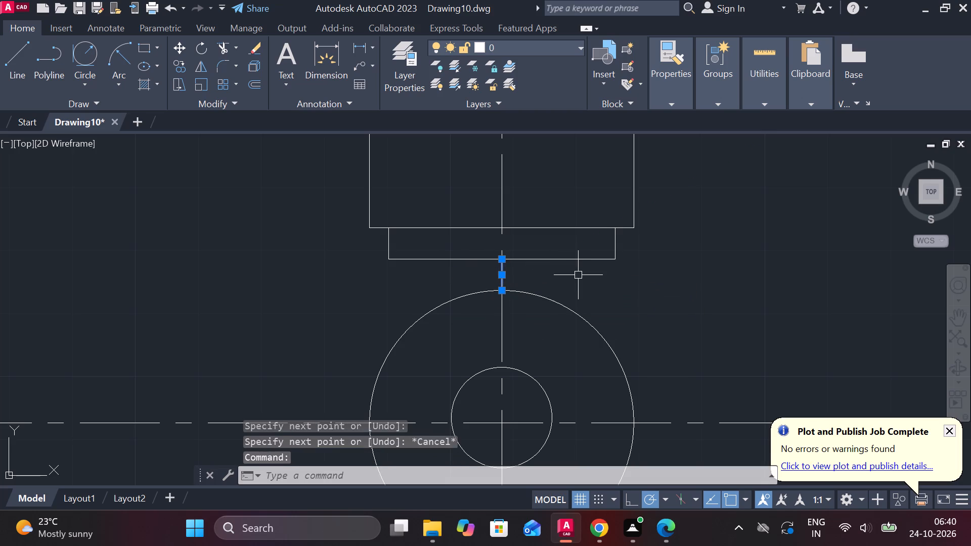
key(o)
key(Return)
key(Return)
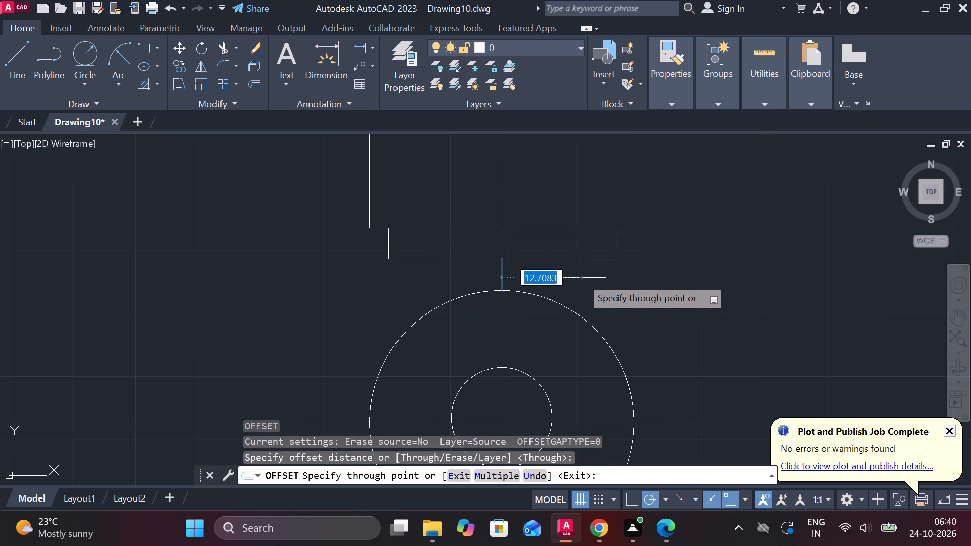
text(12)
key(space)
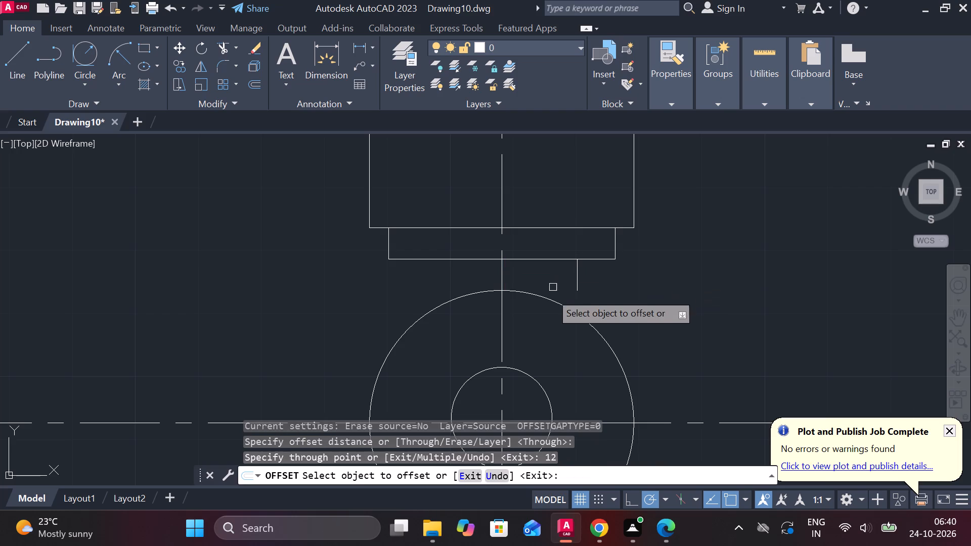
click(502, 282)
text(12)
key(space)
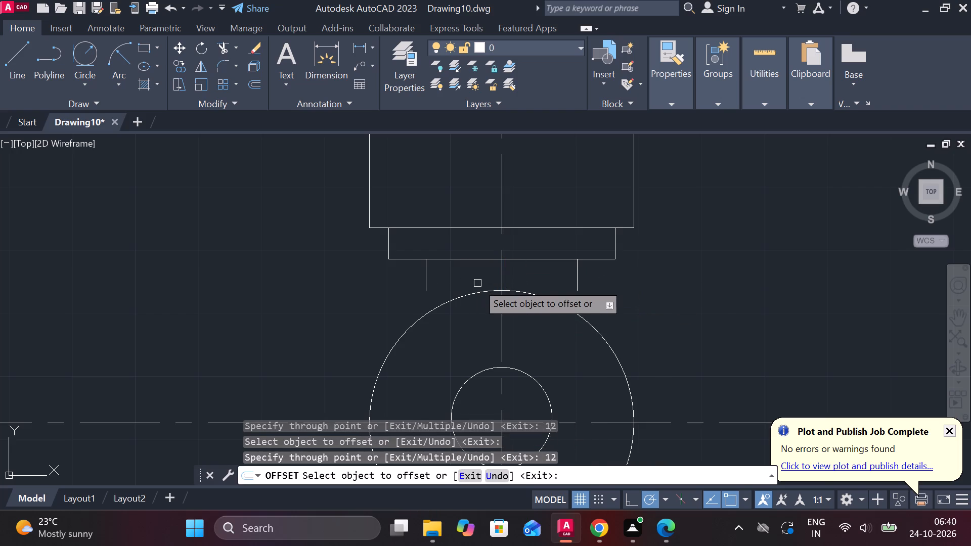
key(Escape)
Erase the short solid line on the axis between the side view's collar and boss circle.
click(501, 279)
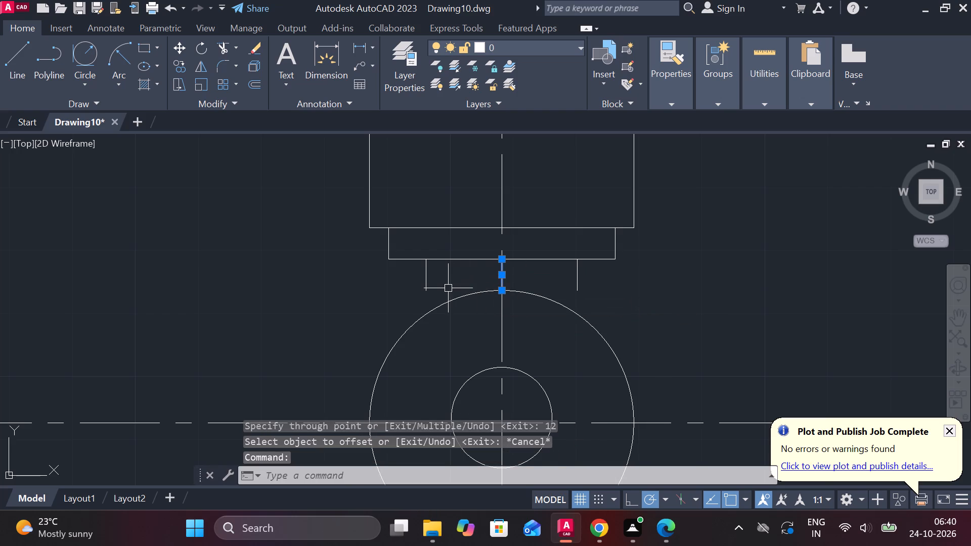
text(E)
key(space)
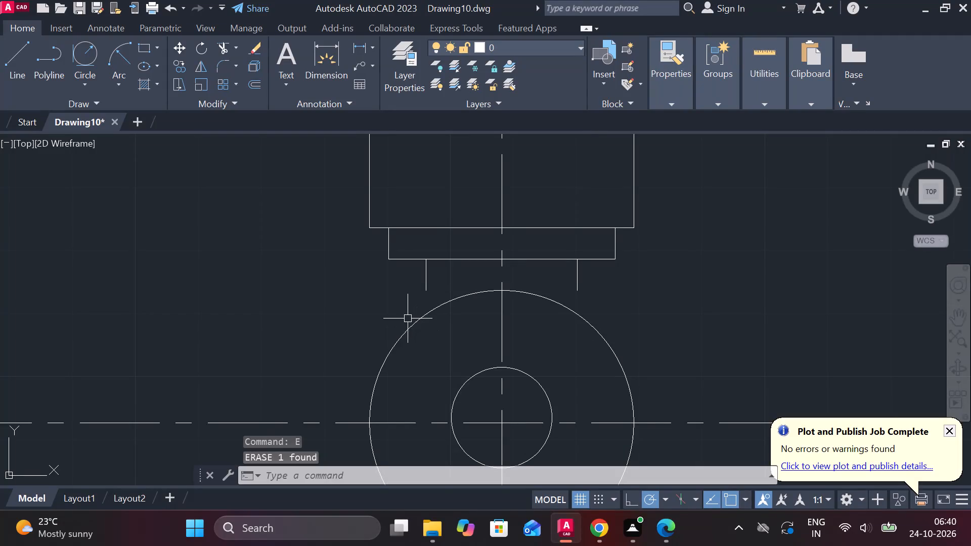
Extend both neck edges in the side view down to the boss circle.
text(EX)
key(space)
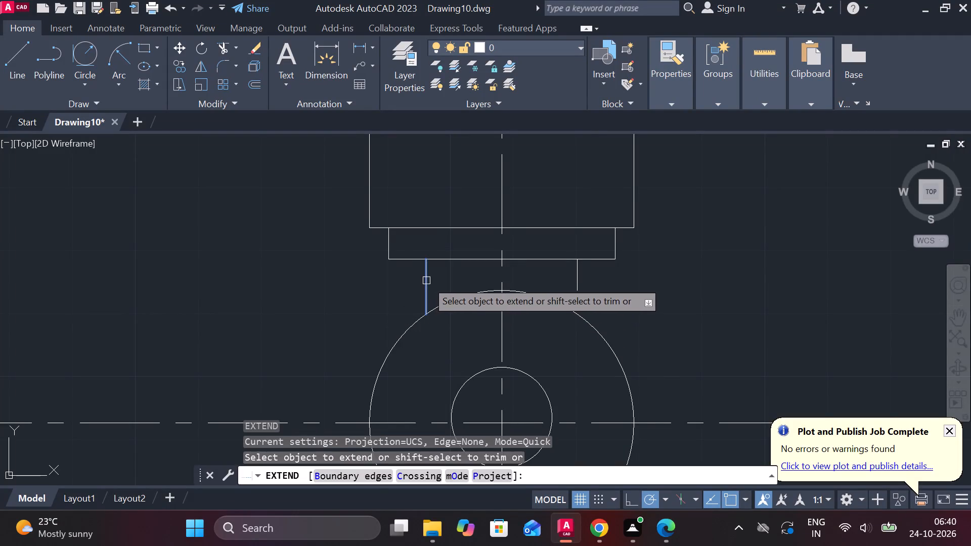
click(426, 281)
click(577, 280)
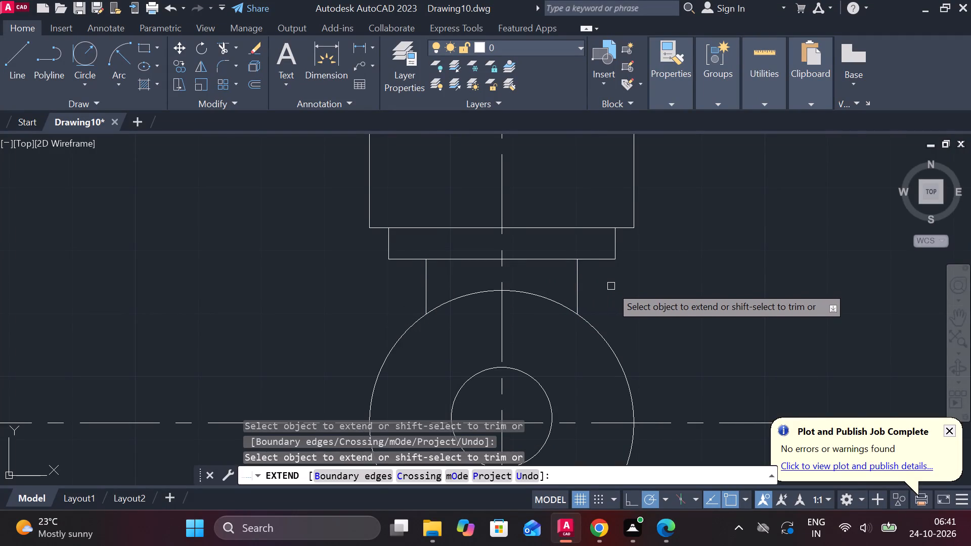
scroll(611, 286, up, 1)
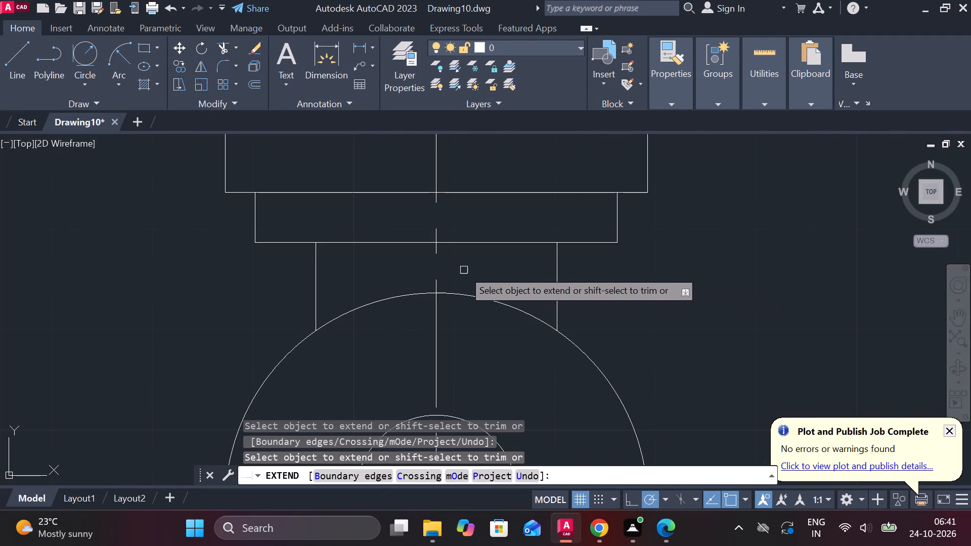
click(371, 242)
key(Escape)
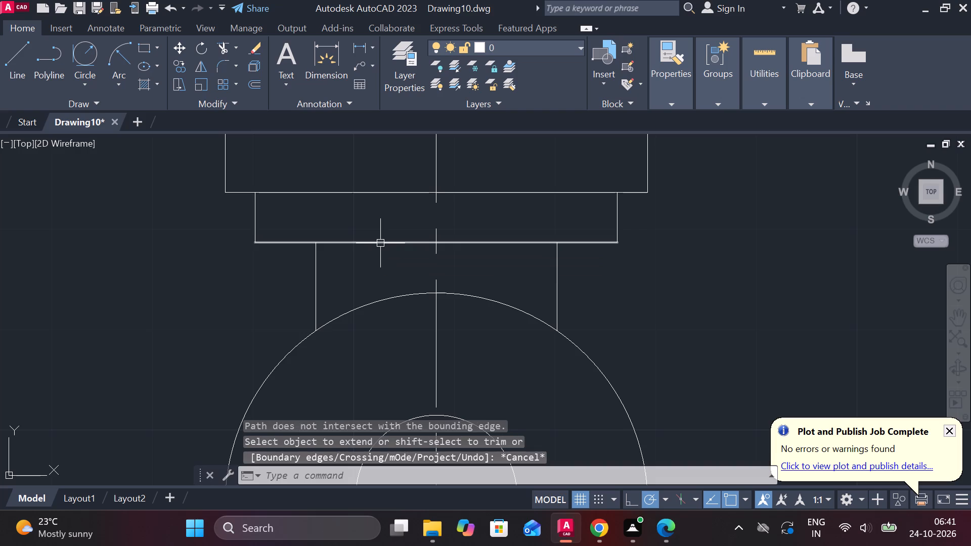
Trim the side view collar's bottom edge between the two neck edges.
text(TR)
key(space)
click(381, 243)
click(494, 243)
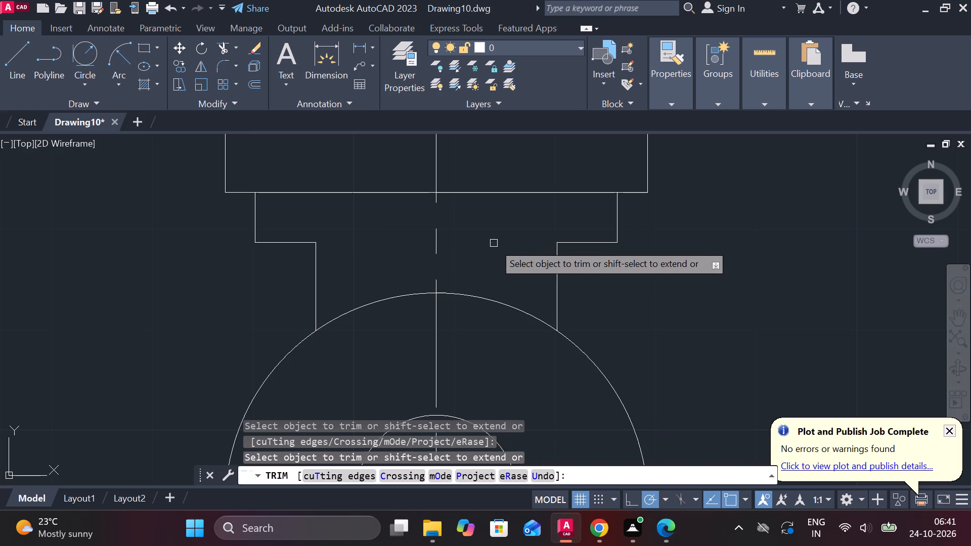
key(Escape)
Fillet both corners between the side view collar's bottom edge and the neck edges with radius 2.
text(F R)
key(space)
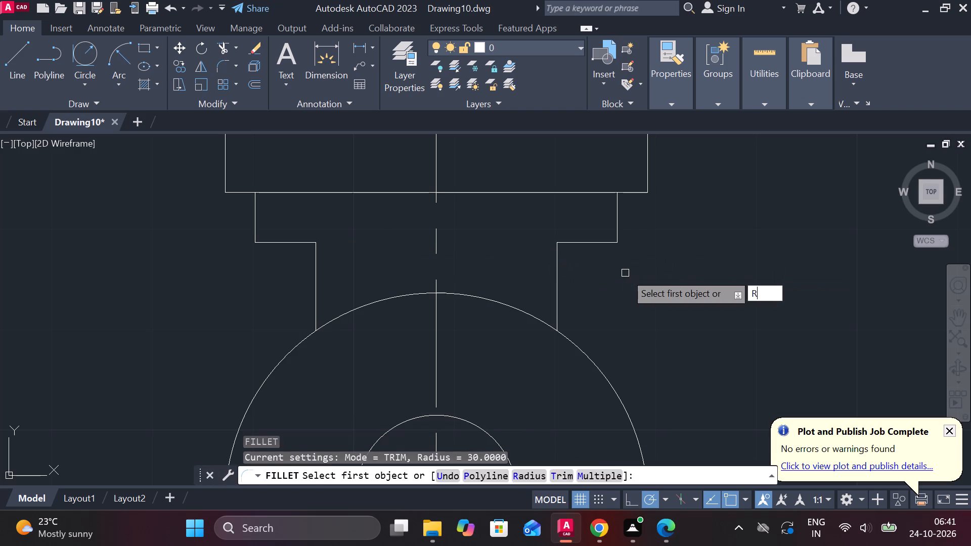
key(space)
key(Escape)
text(F R 2)
key(space)
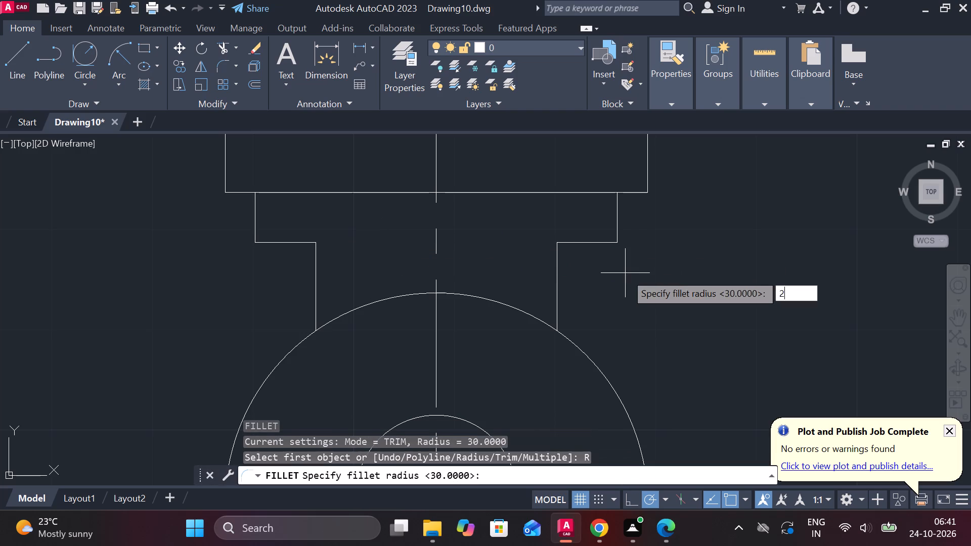
click(572, 246)
click(553, 262)
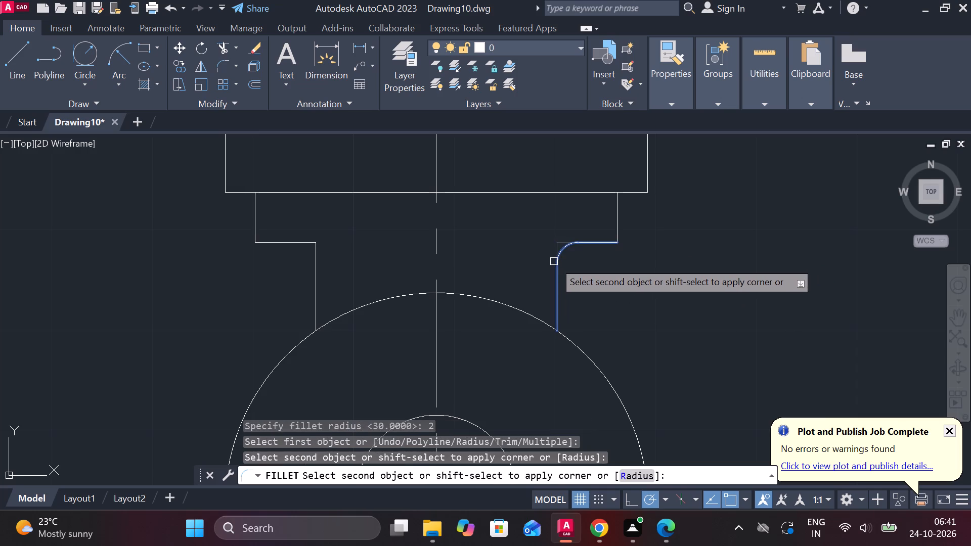
click(555, 256)
scroll(561, 256, down, 2)
scroll(476, 261, up, 1)
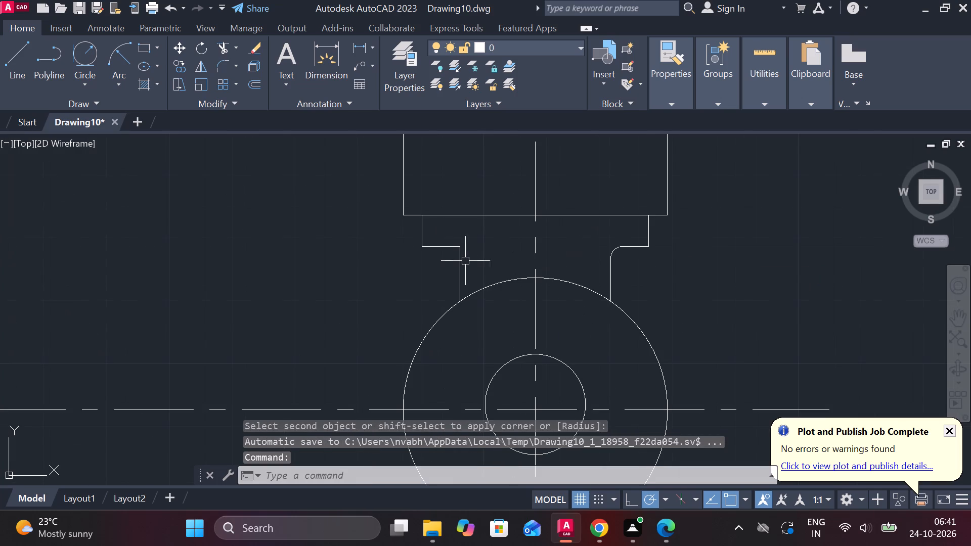
scroll(445, 251, up, 2)
key(space)
click(458, 239)
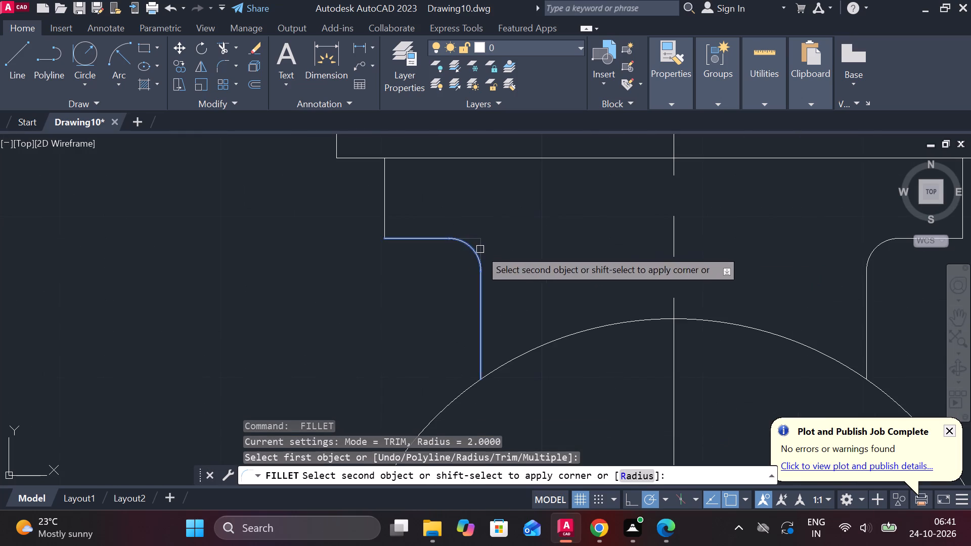
click(480, 249)
key(Escape)
Extend the side view collar's bottom edge segments across the neck to restore the full edge between the collar's ends.
text(EX)
key(space)
click(437, 240)
click(589, 238)
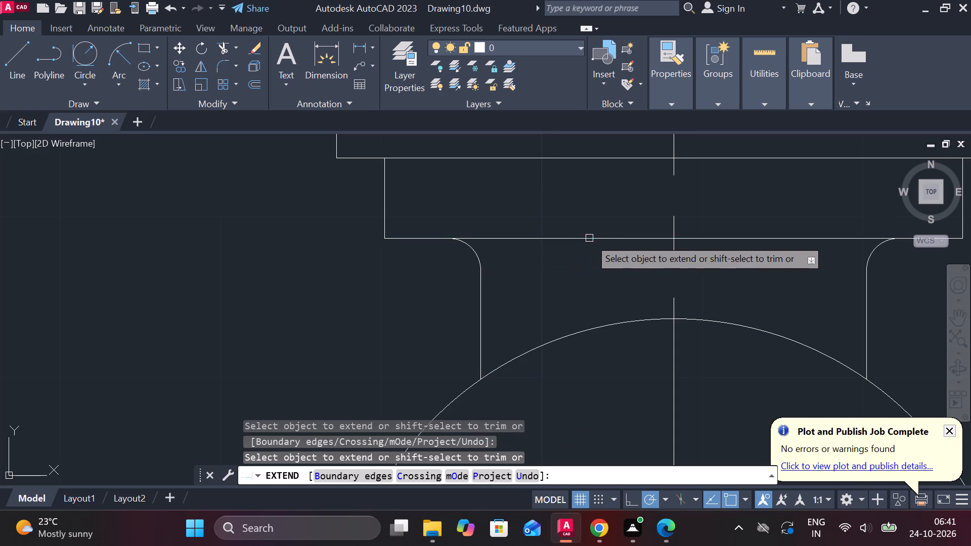
click(686, 239)
scroll(706, 242, down, 2)
scroll(757, 254, down, 2)
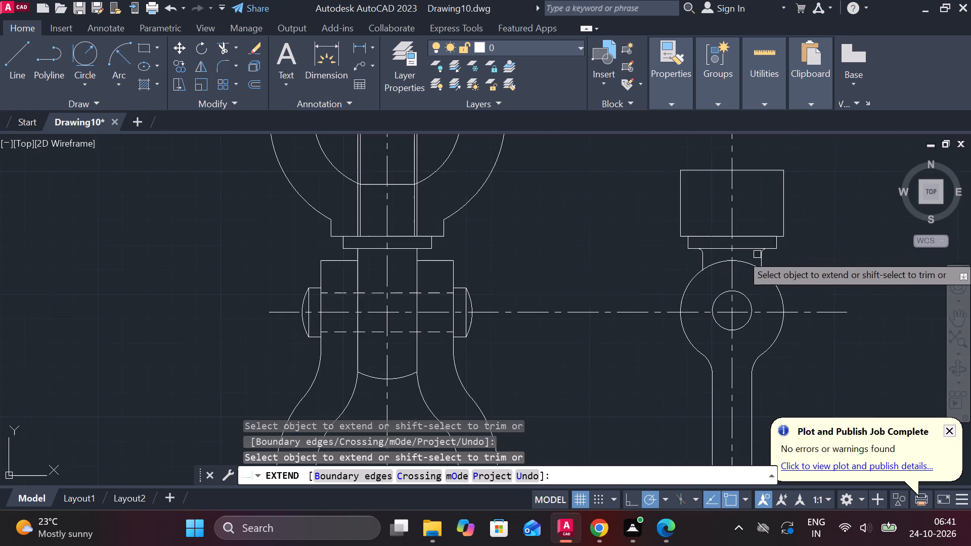
middle_drag(791, 261, 651, 260)
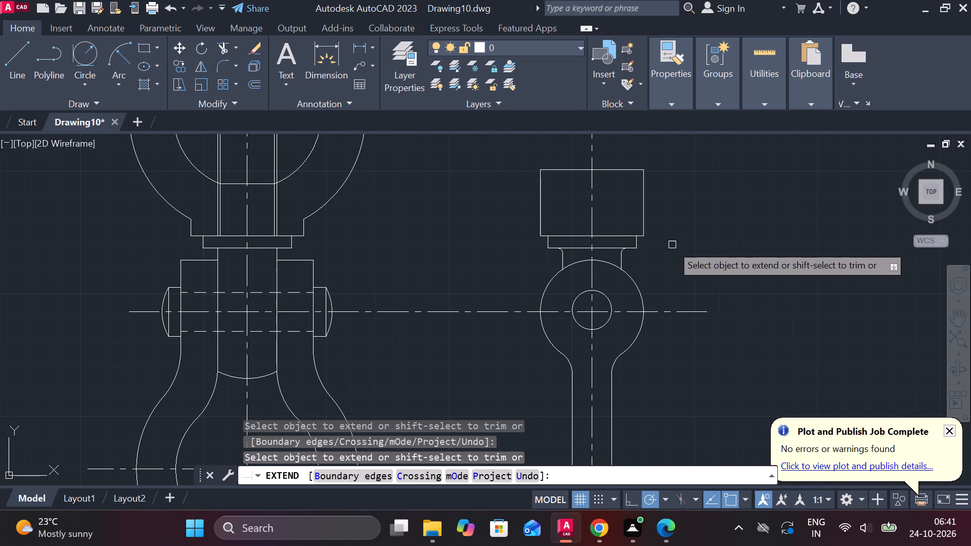
scroll(672, 245, down, 1)
middle_drag(672, 245, 662, 291)
scroll(661, 263, up, 1)
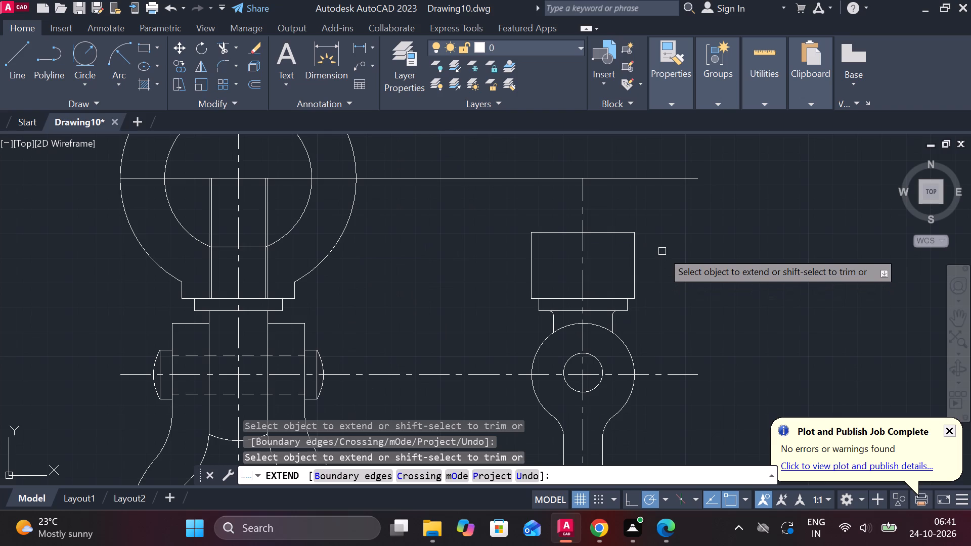
key(Escape)
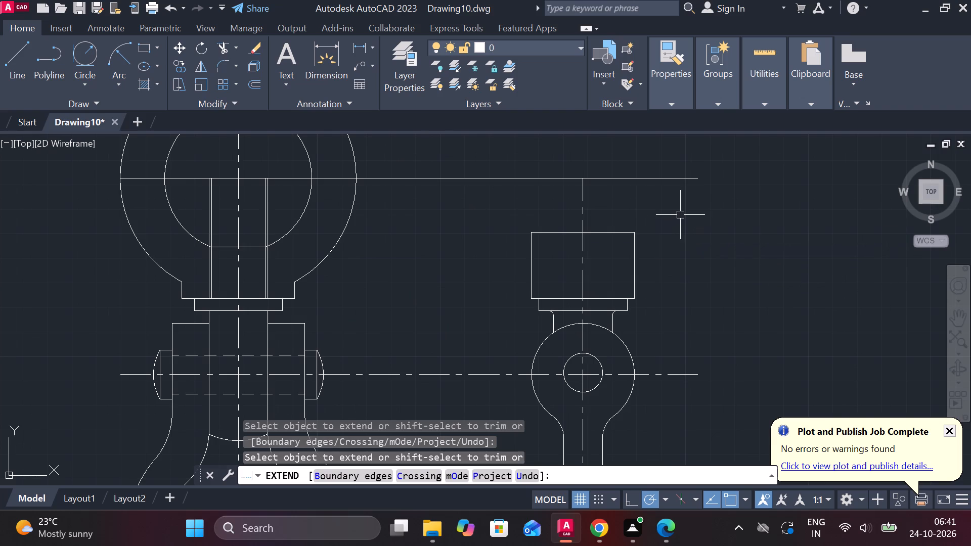
Draw a three-sided outline 13 high and 36 wide on top of the side view's upper block, ending on its top edge.
key(l)
key(Return)
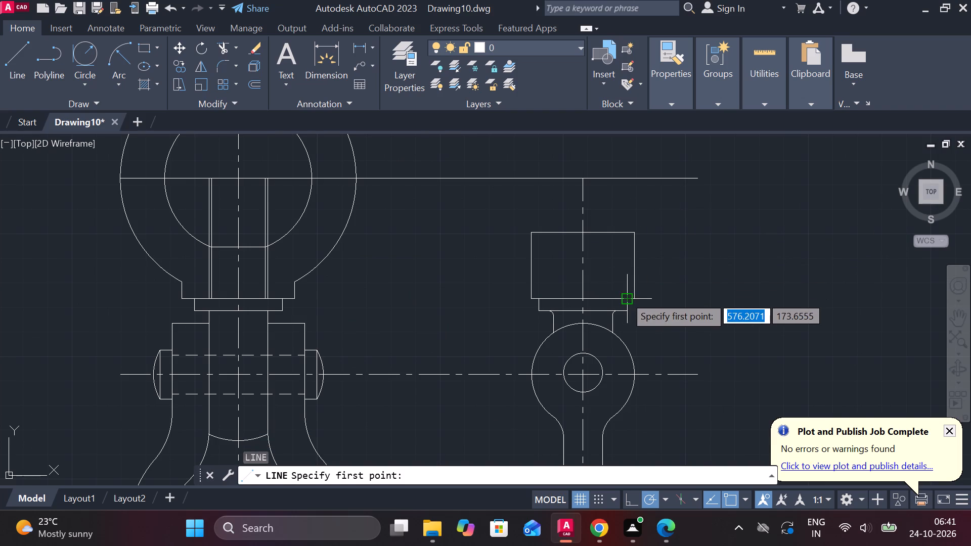
click(625, 234)
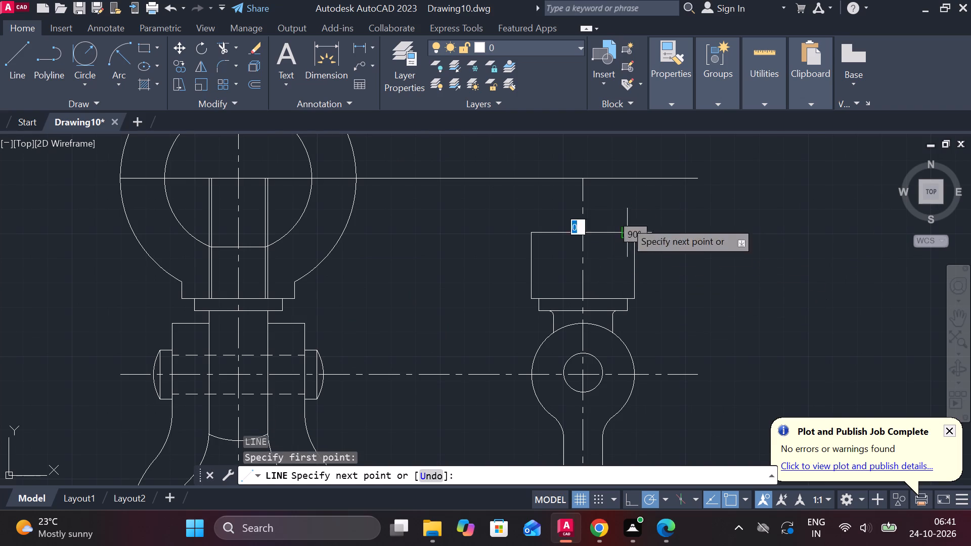
scroll(625, 202, up, 2)
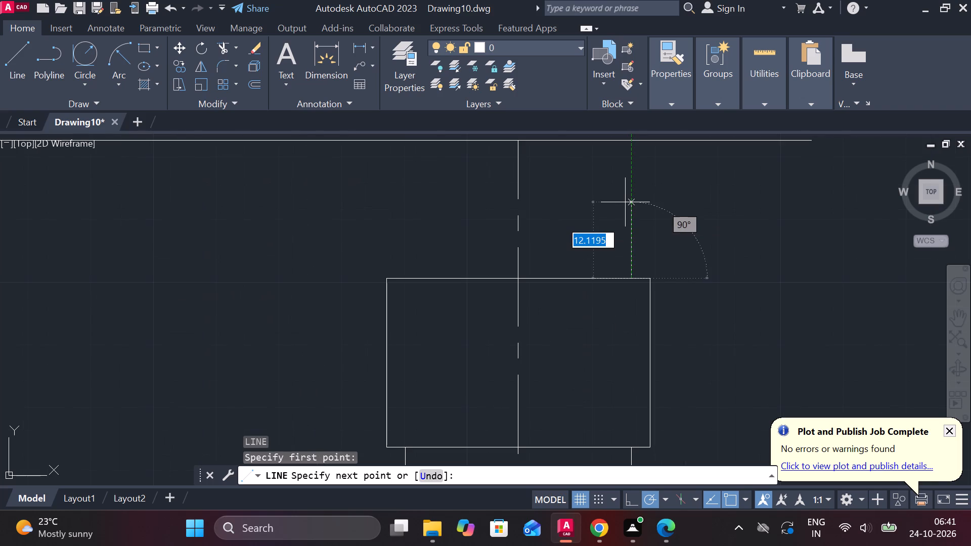
text(13)
key(space)
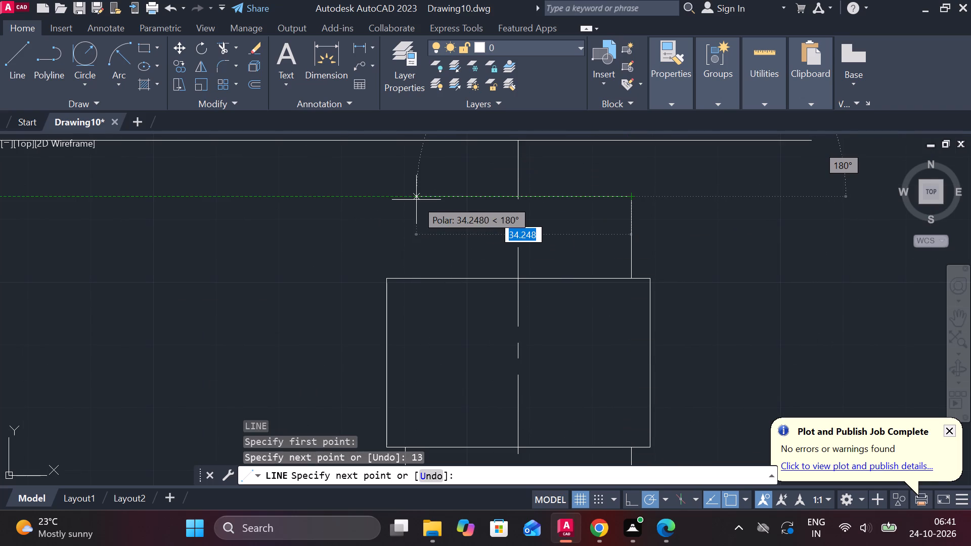
text(36)
key(space)
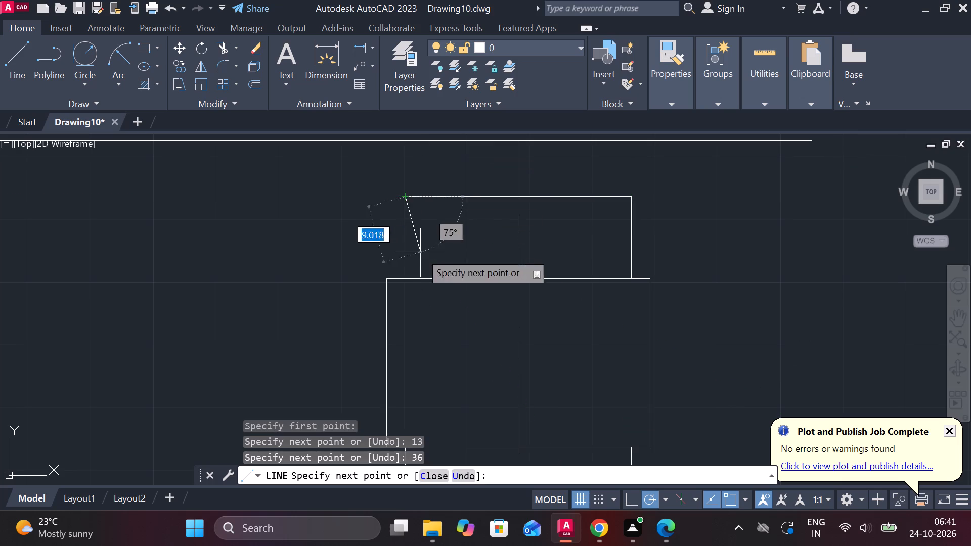
click(409, 280)
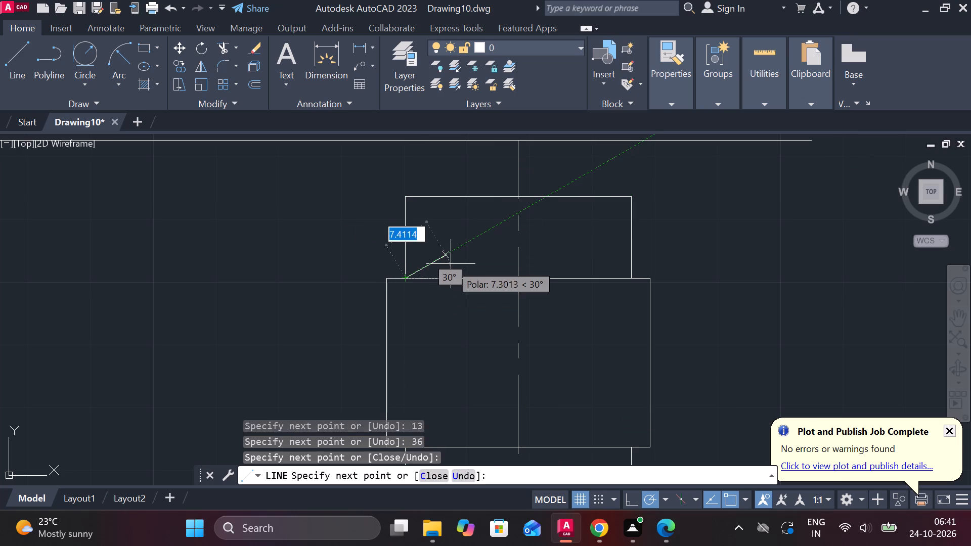
scroll(451, 264, down, 1)
key(Escape)
Draw a horizontal line above the side view, level with the front ring's top, and stretch its left end past the centerline.
scroll(501, 262, down, 3)
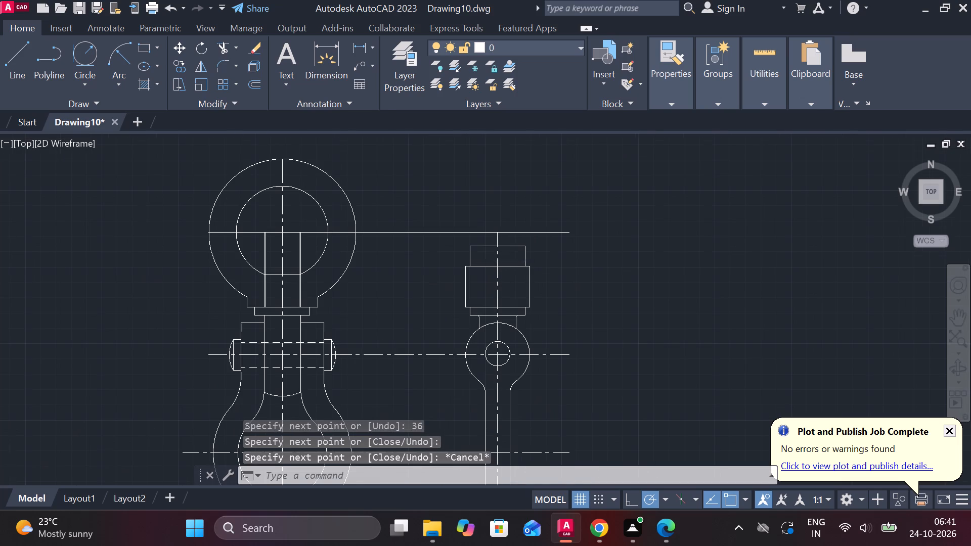
scroll(503, 262, down, 1)
scroll(503, 262, up, 2)
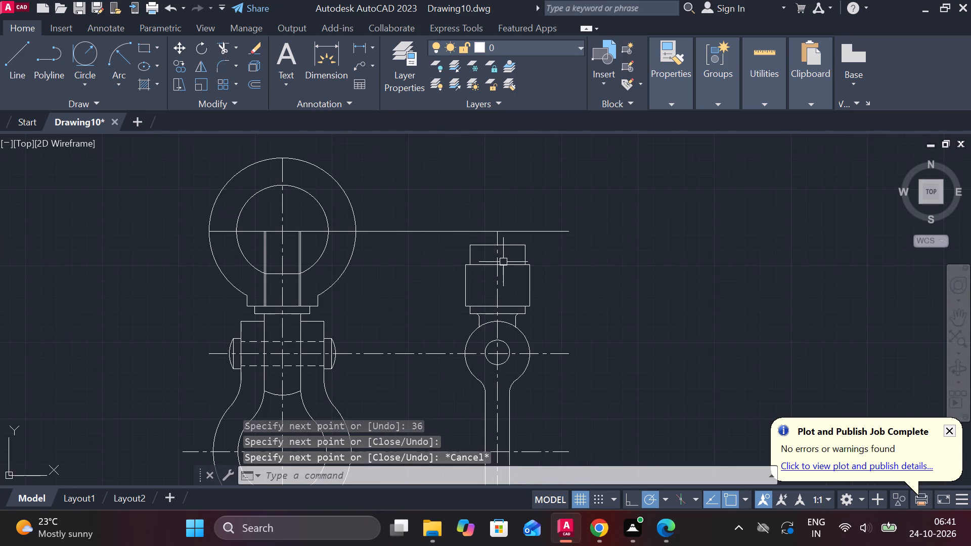
middle_drag(503, 262, 503, 278)
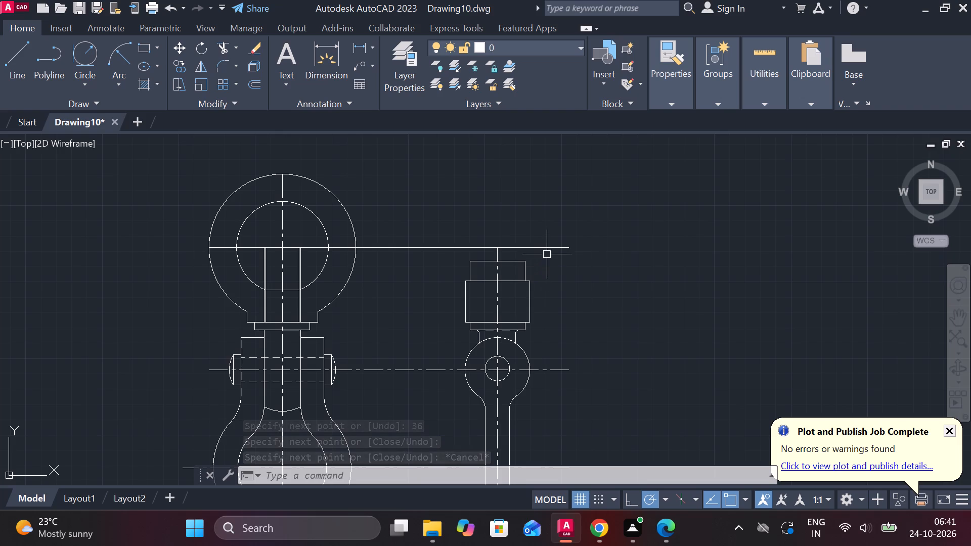
middle_drag(487, 245, 519, 259)
key(l)
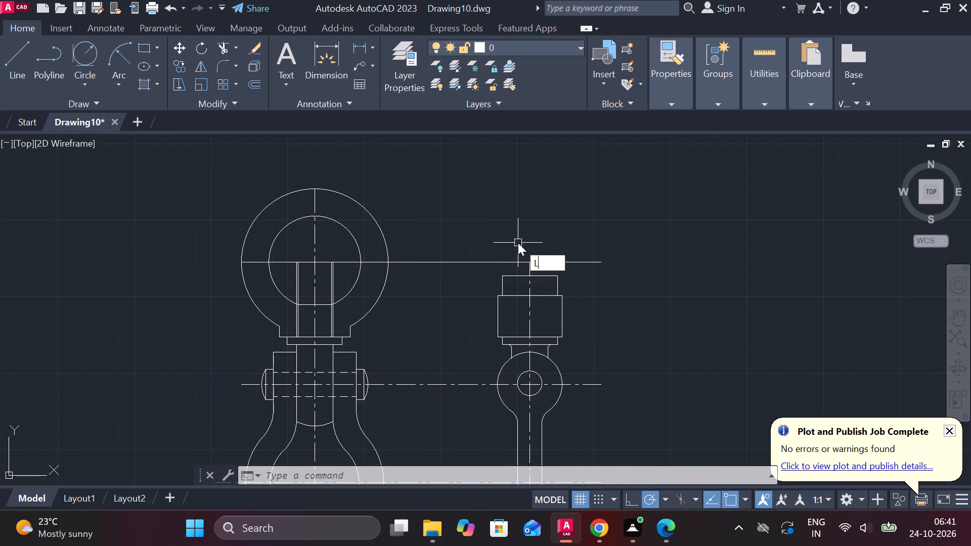
key(Return)
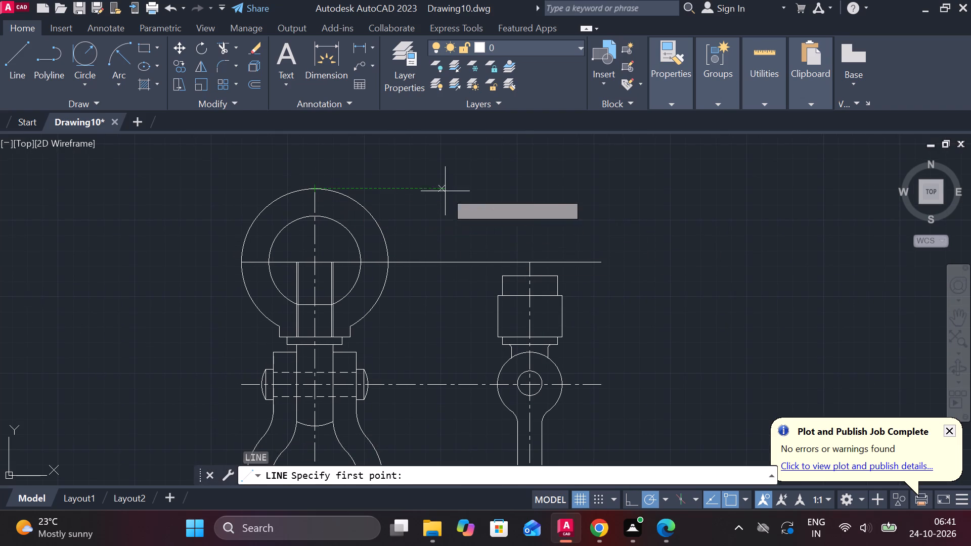
click(523, 191)
click(603, 188)
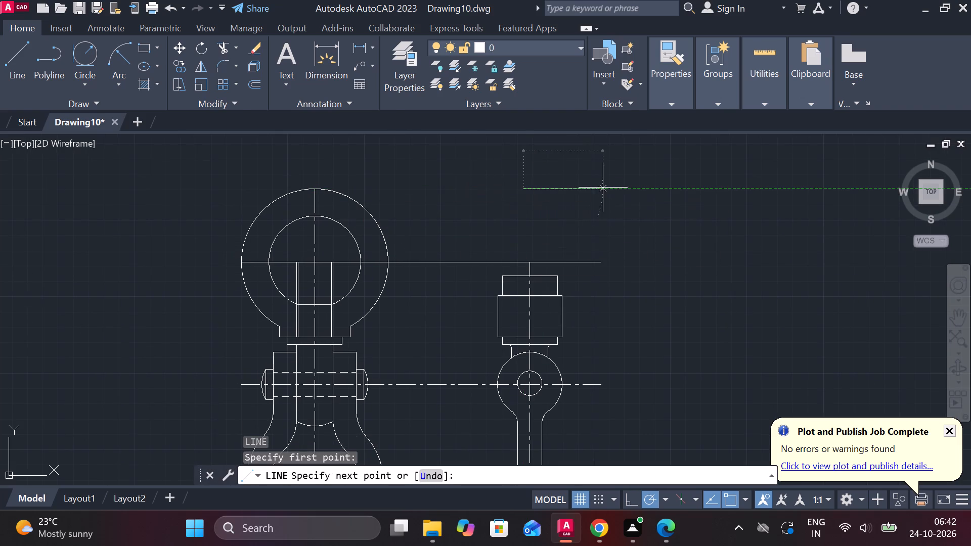
key(Escape)
click(560, 190)
click(520, 190)
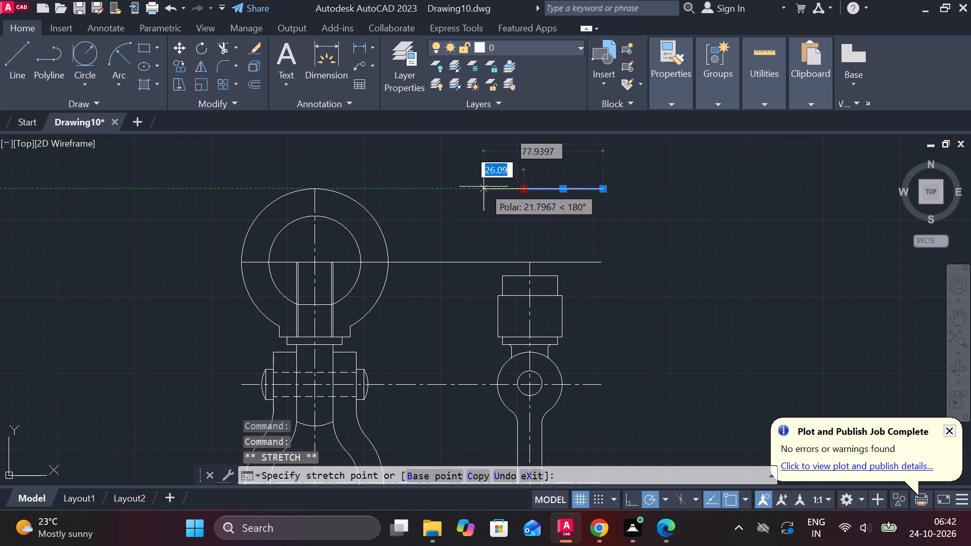
click(470, 186)
key(Escape)
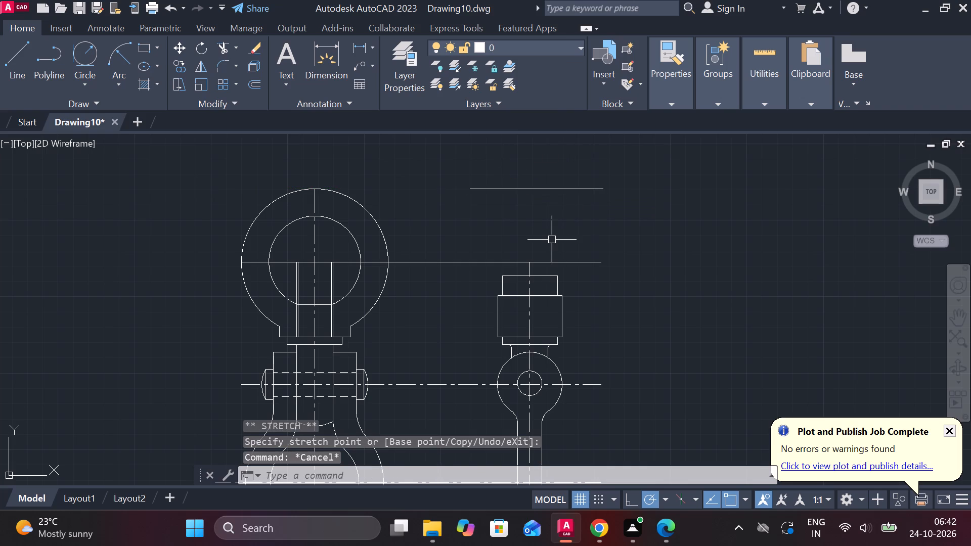
Lengthen the side view's vertical centerline upward past the line level with the ring's top.
scroll(549, 294, up, 2)
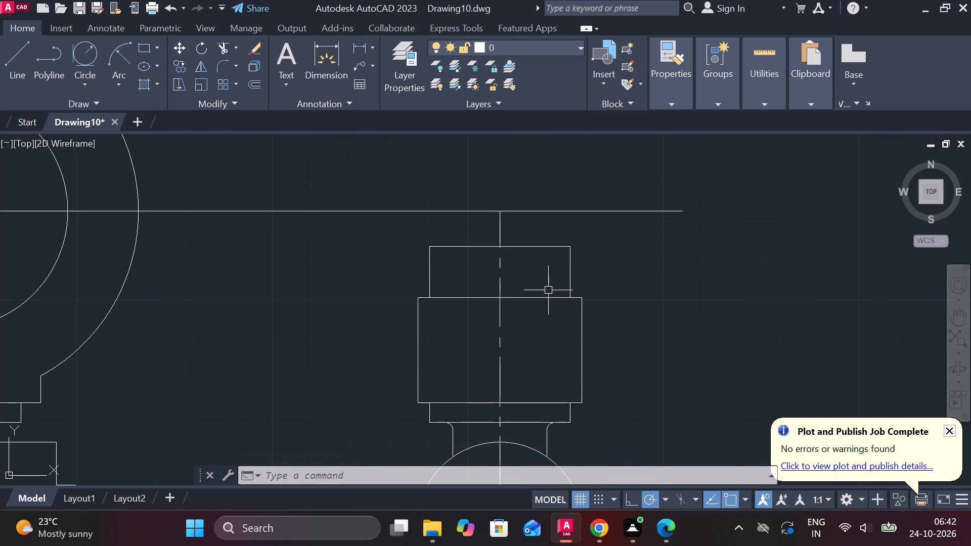
scroll(548, 290, down, 1)
scroll(536, 252, up, 1)
scroll(536, 252, down, 2)
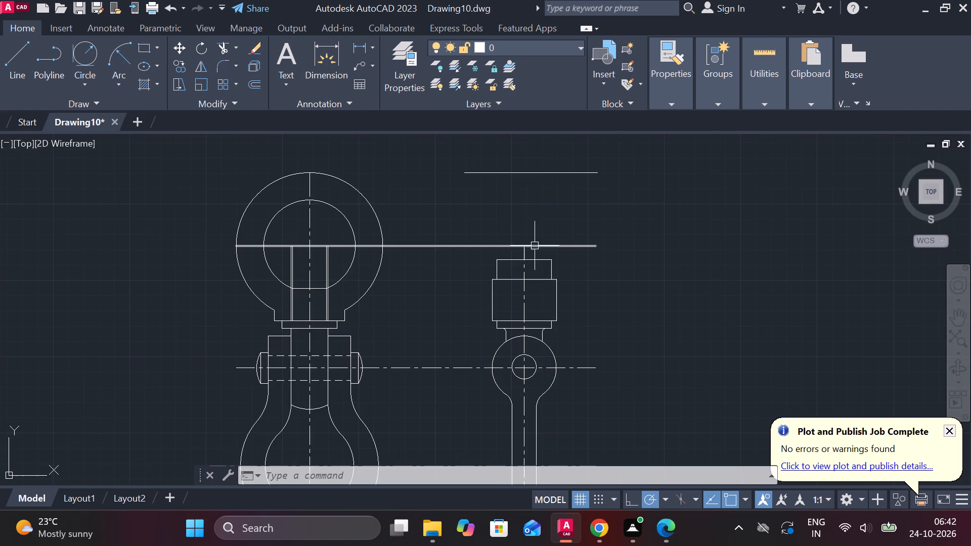
click(526, 249)
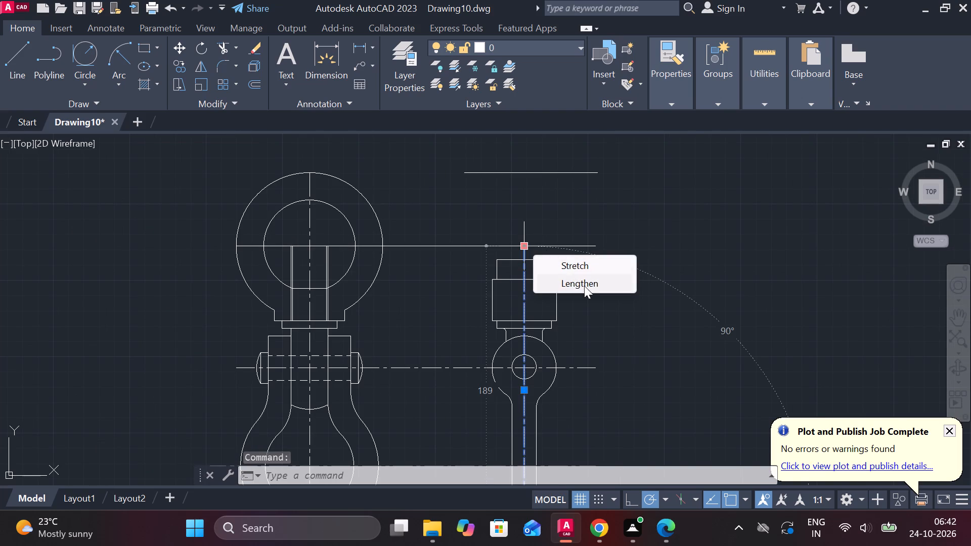
click(584, 286)
click(539, 157)
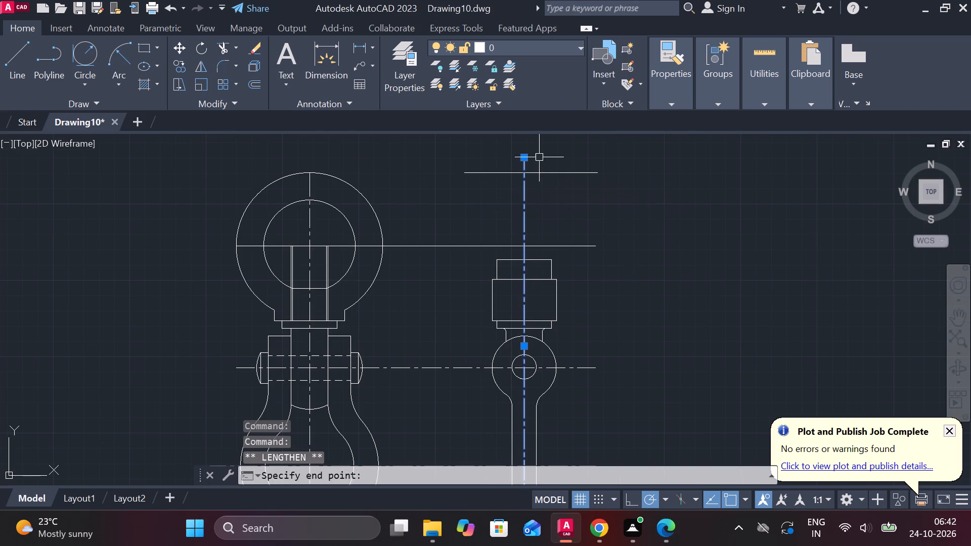
scroll(541, 193, up, 2)
key(Escape)
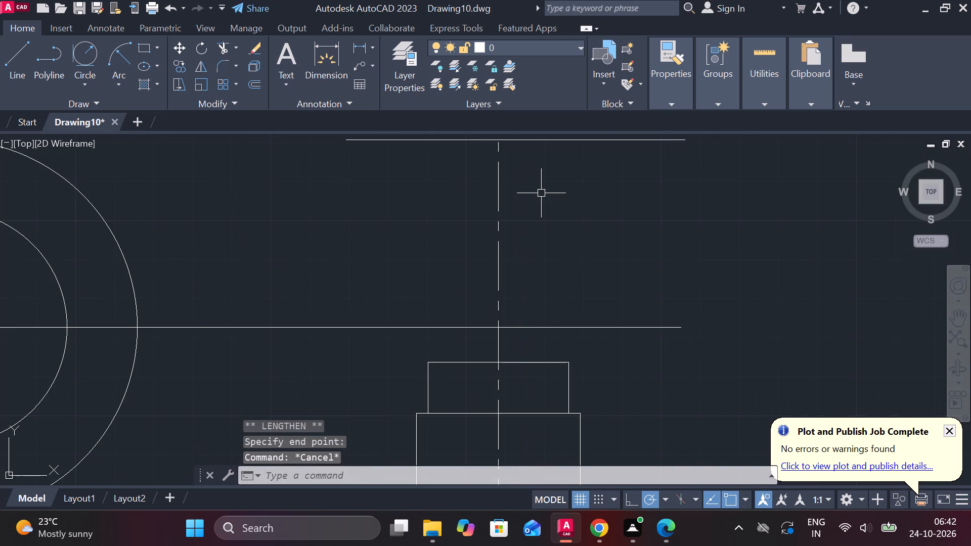
Draw a two-point circle of diameter 18 on the side view centerline, hanging from the line level with the ring's top.
scroll(541, 198, down, 2)
key(c)
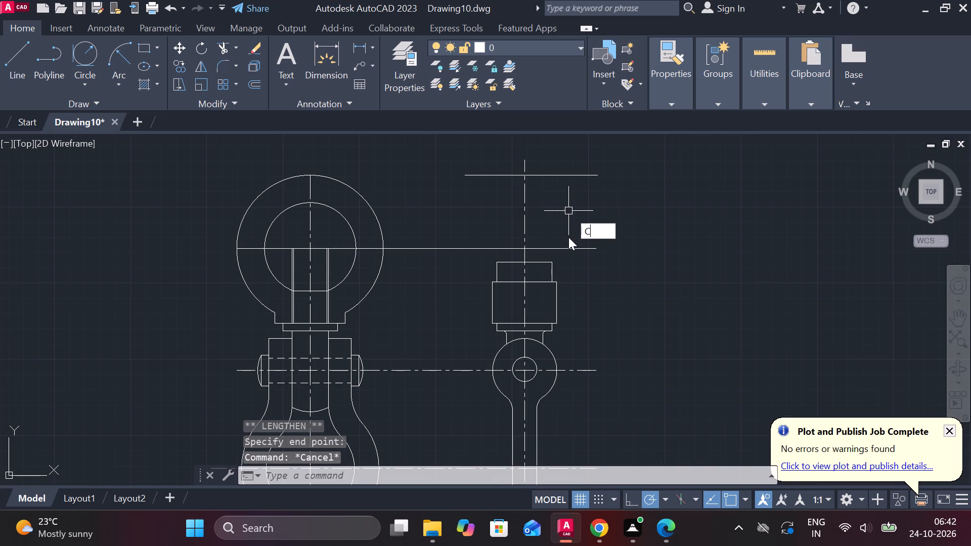
key(space)
click(525, 478)
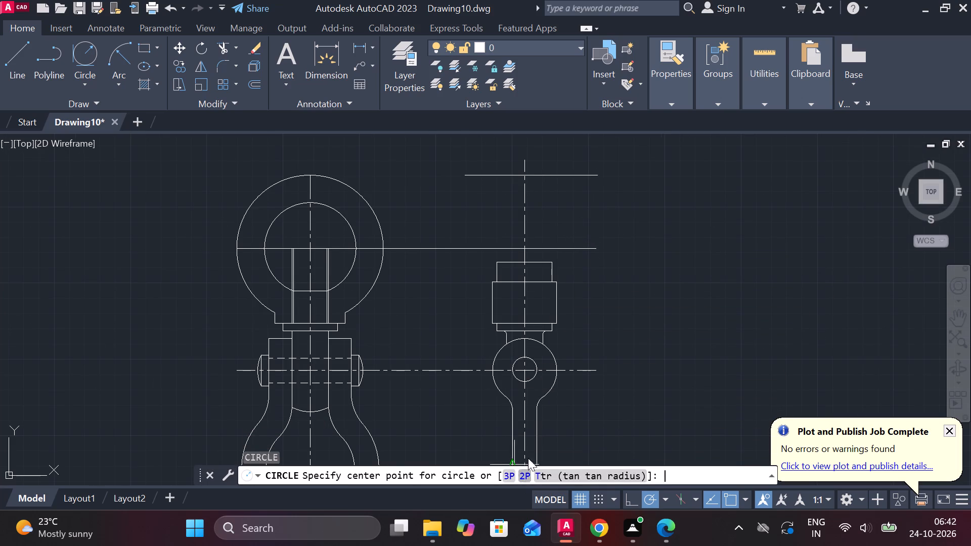
click(524, 180)
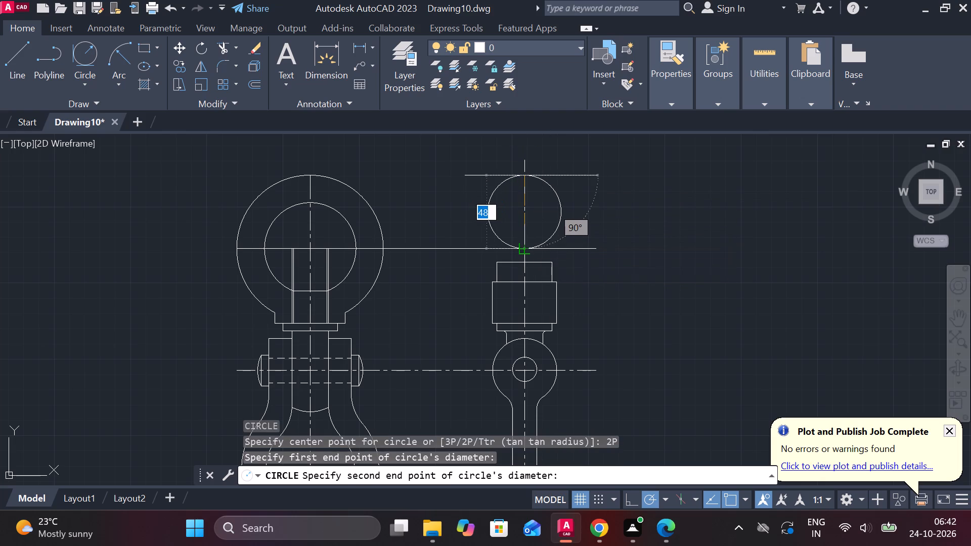
text(18)
key(Return)
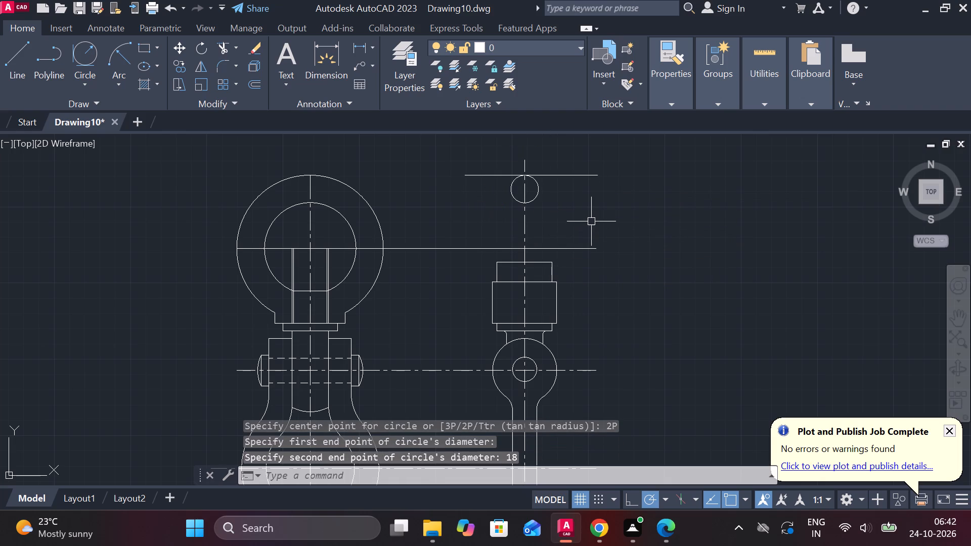
Draw a vertical line about 76 long from the circle's right quadrant down into the side view's larger block.
key(l)
key(Return)
click(546, 200)
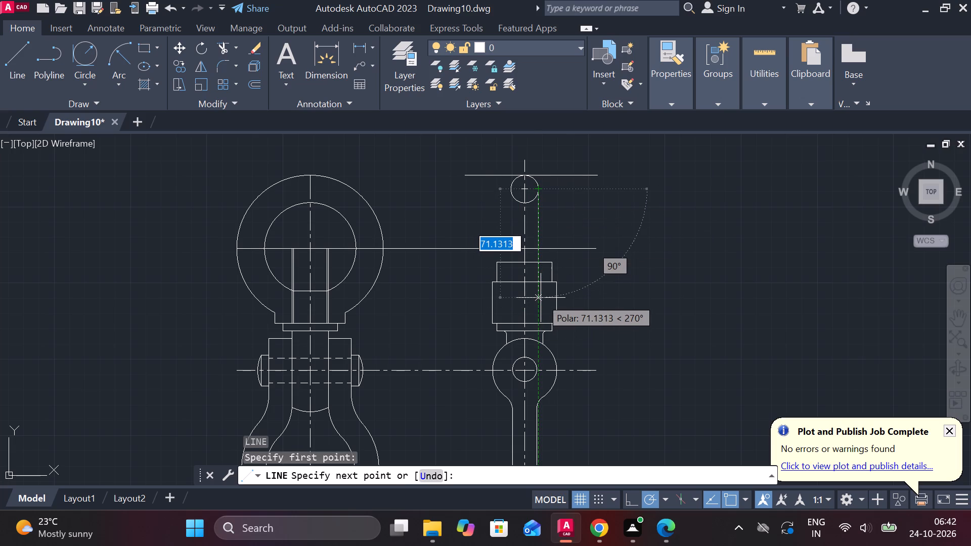
scroll(541, 298, up, 2)
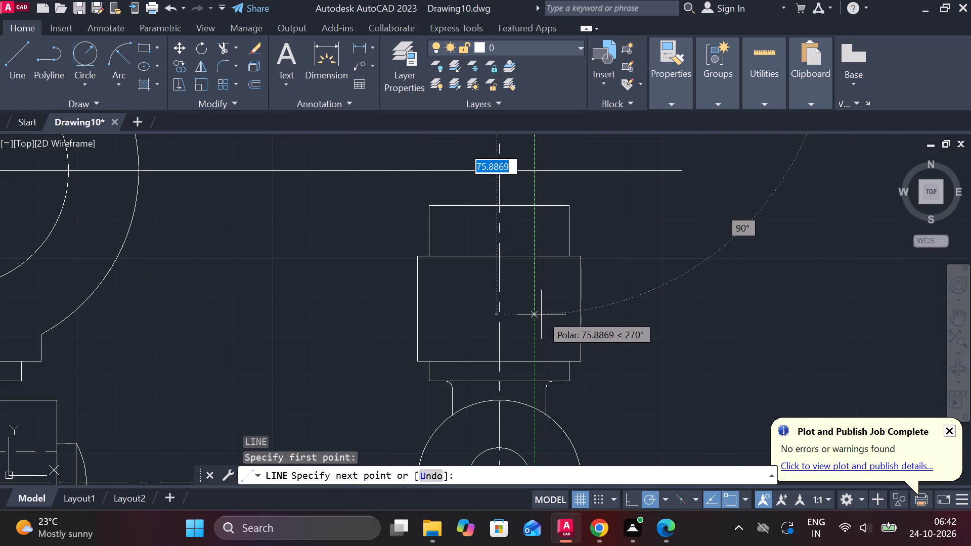
click(541, 314)
key(Escape)
Draw a matching line down from the circle's left quadrant and close it across to the right line's lower end.
scroll(579, 286, down, 1)
key(space)
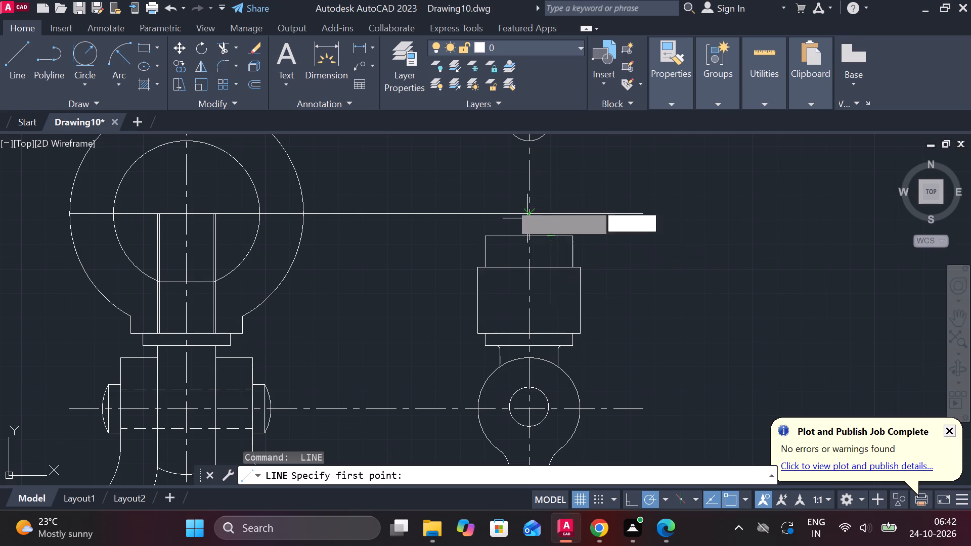
middle_drag(503, 187, 515, 255)
click(519, 191)
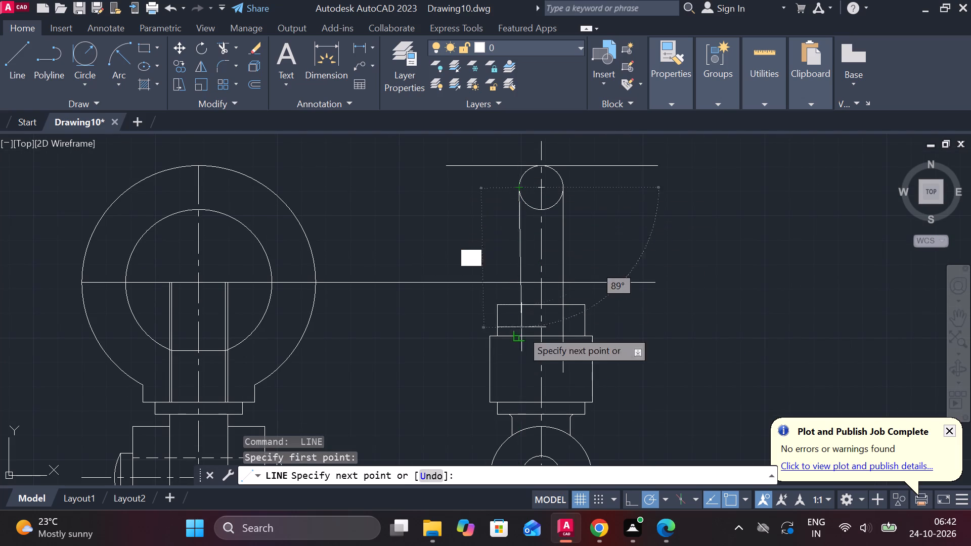
click(519, 373)
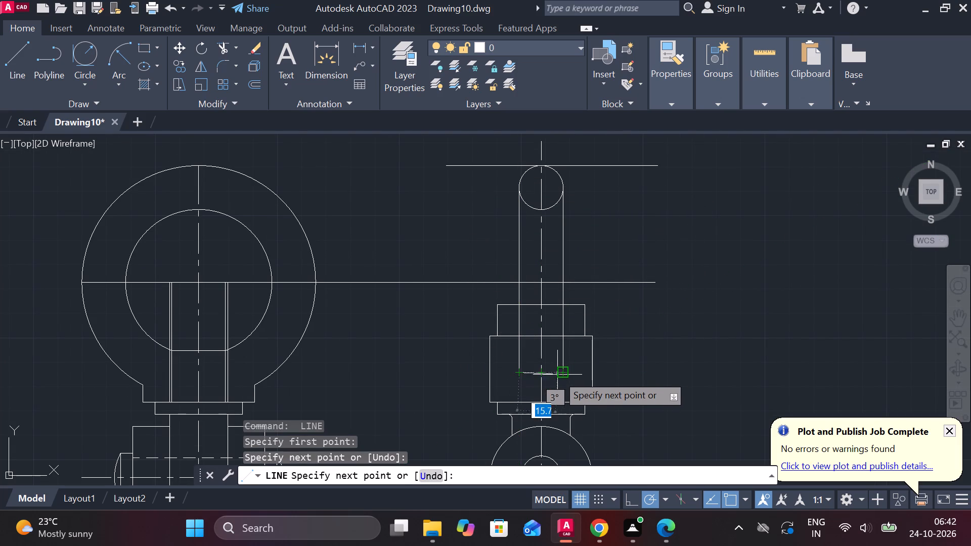
scroll(565, 369, up, 1)
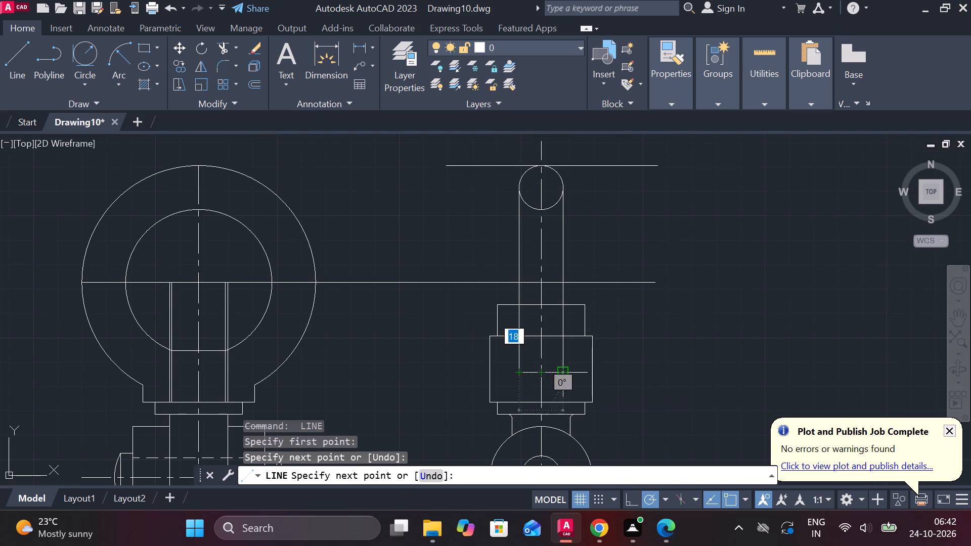
scroll(565, 369, up, 1)
click(564, 381)
key(Escape)
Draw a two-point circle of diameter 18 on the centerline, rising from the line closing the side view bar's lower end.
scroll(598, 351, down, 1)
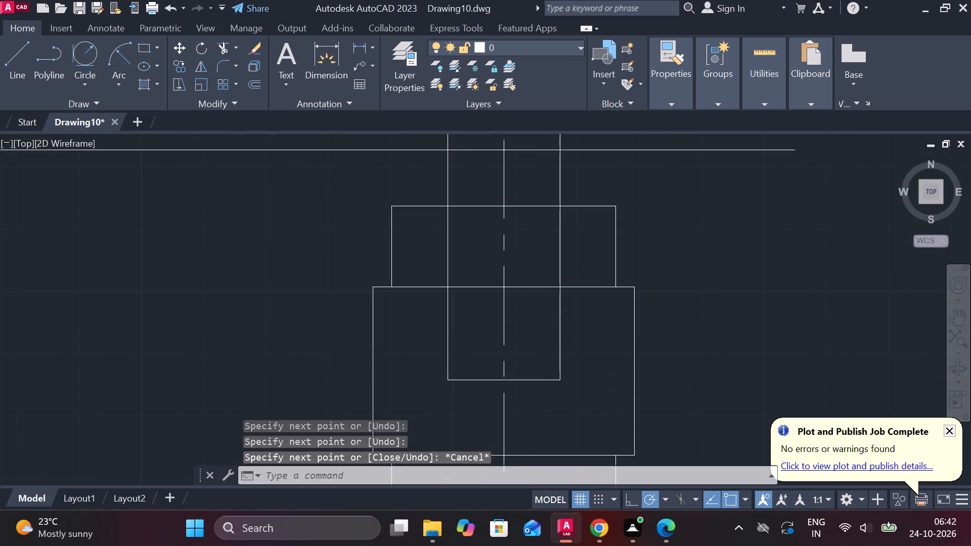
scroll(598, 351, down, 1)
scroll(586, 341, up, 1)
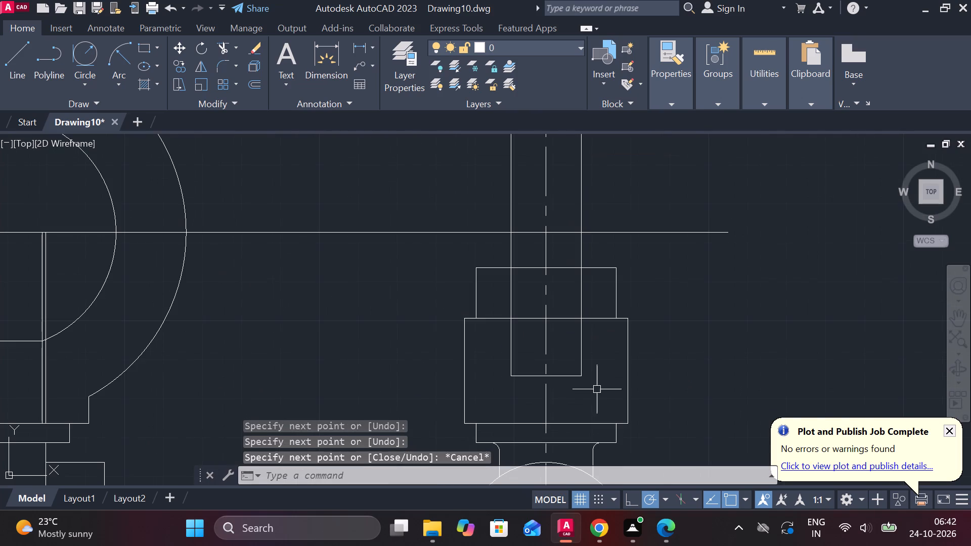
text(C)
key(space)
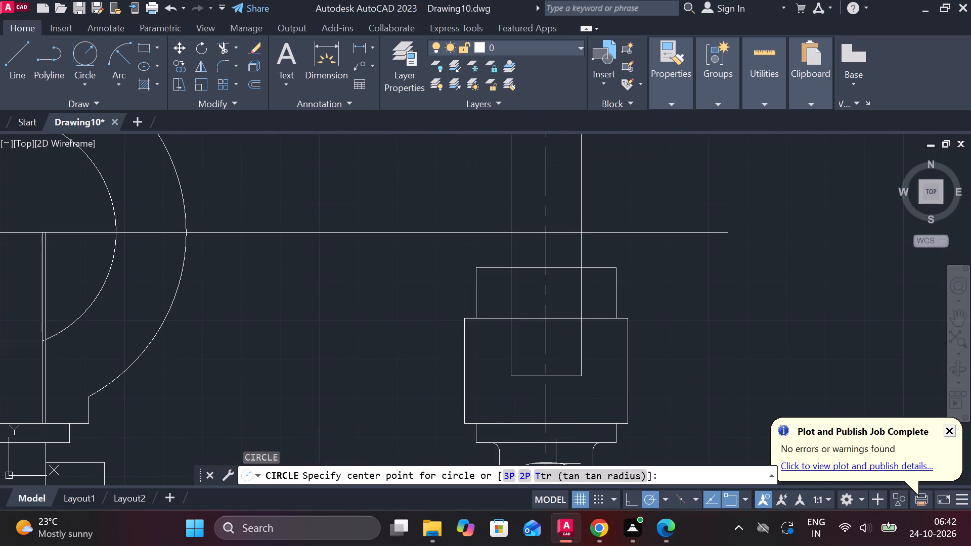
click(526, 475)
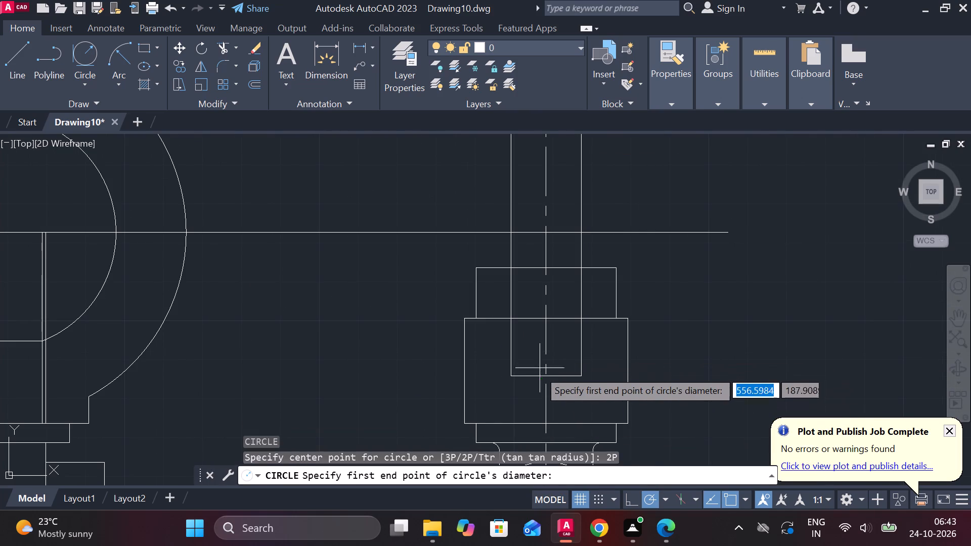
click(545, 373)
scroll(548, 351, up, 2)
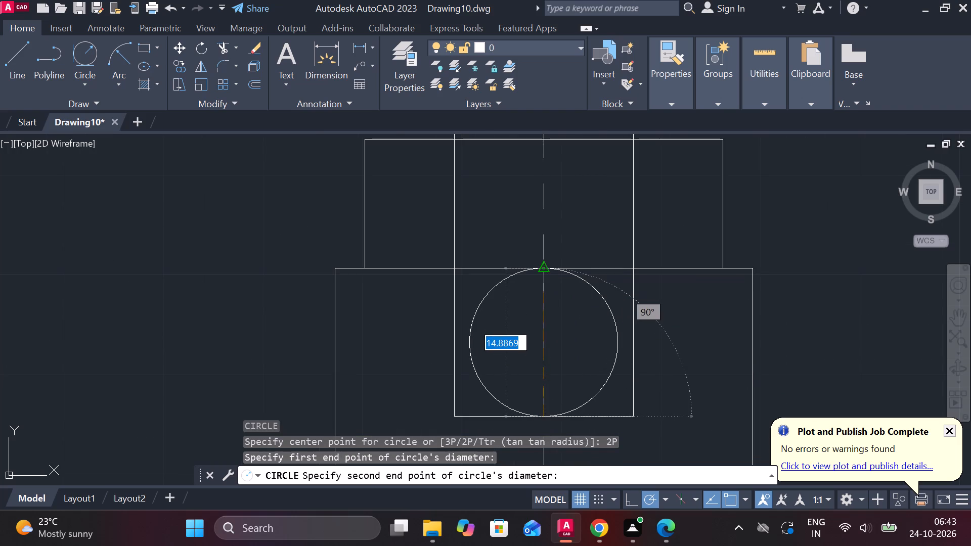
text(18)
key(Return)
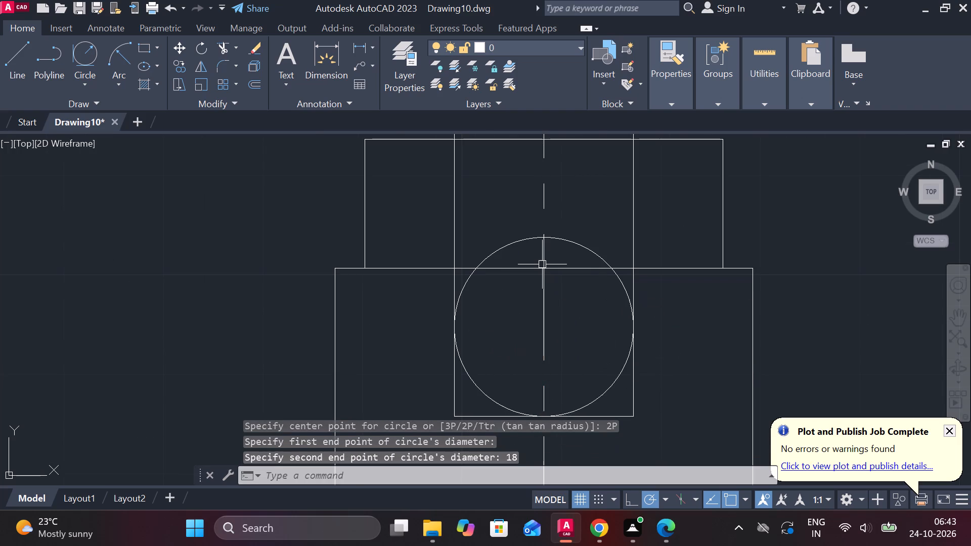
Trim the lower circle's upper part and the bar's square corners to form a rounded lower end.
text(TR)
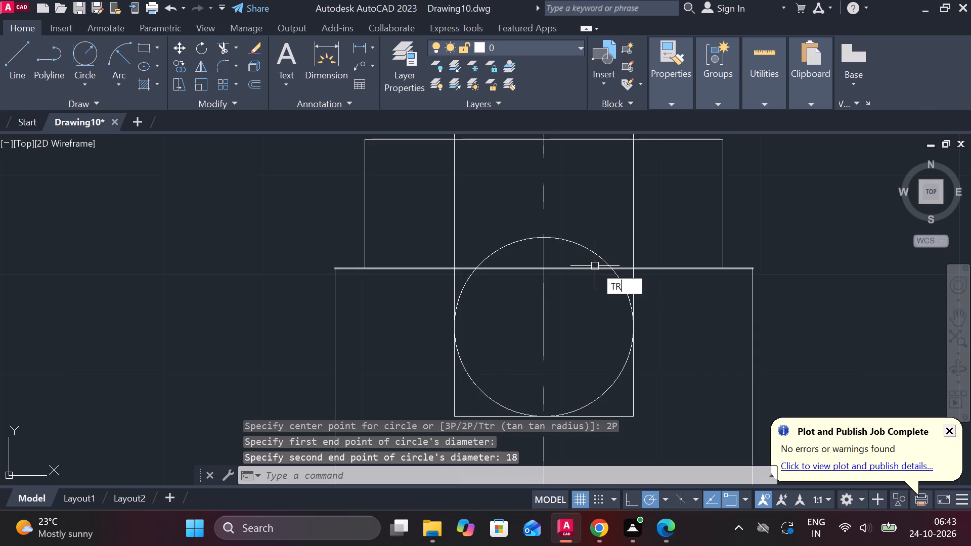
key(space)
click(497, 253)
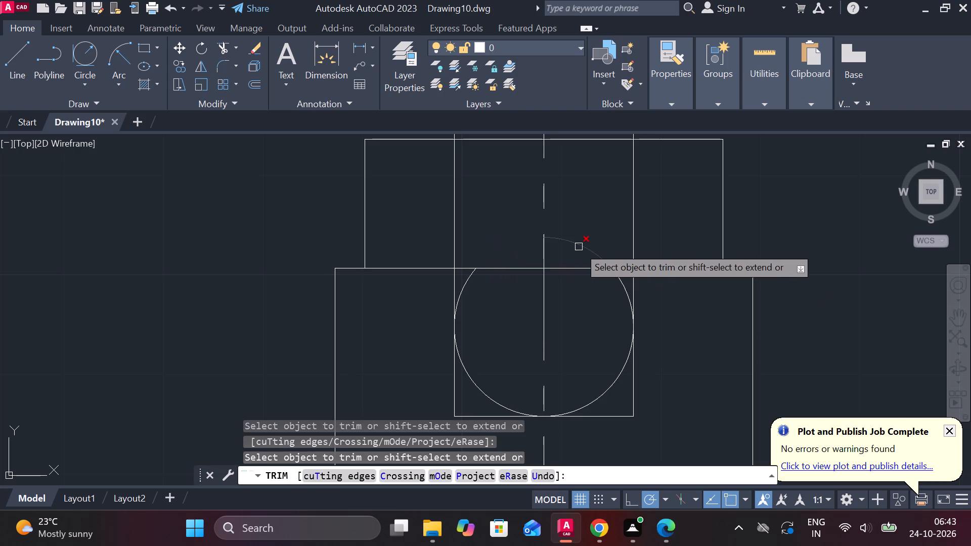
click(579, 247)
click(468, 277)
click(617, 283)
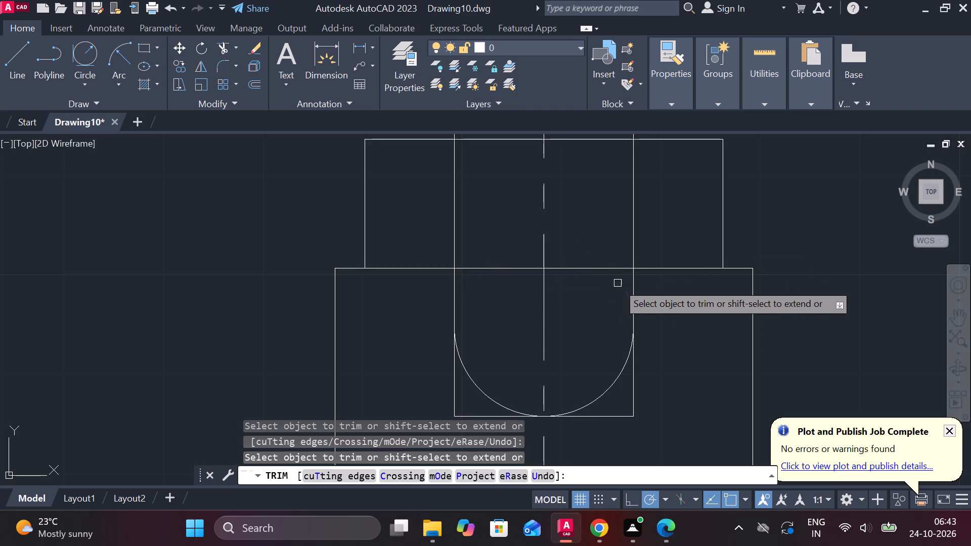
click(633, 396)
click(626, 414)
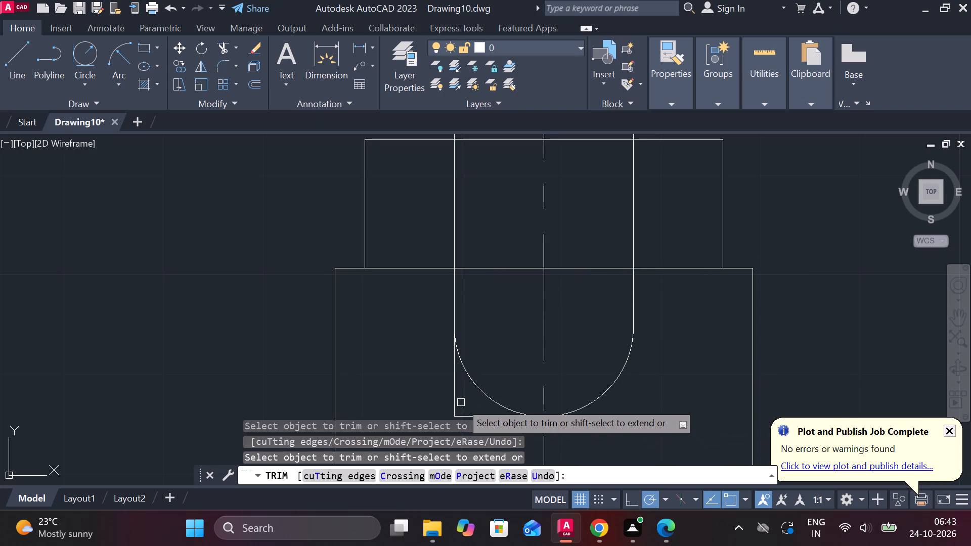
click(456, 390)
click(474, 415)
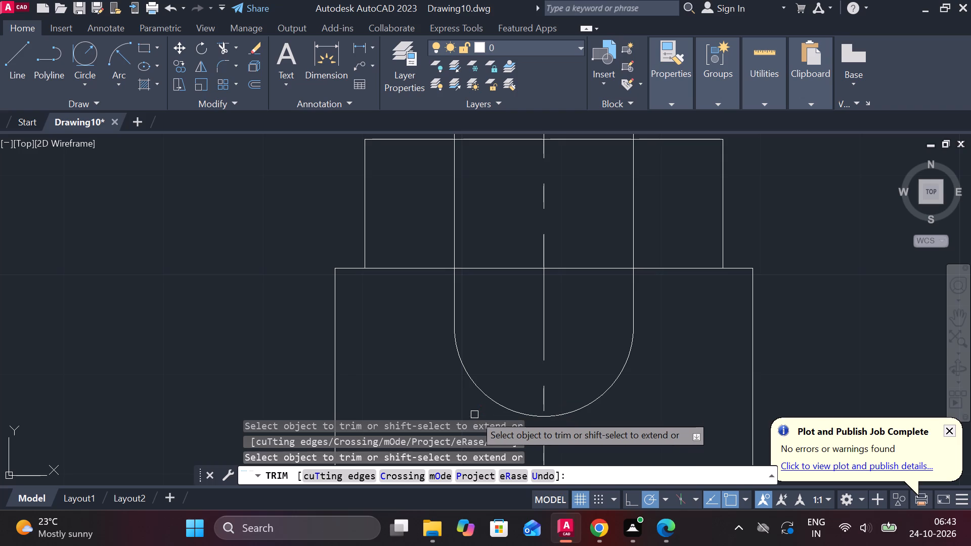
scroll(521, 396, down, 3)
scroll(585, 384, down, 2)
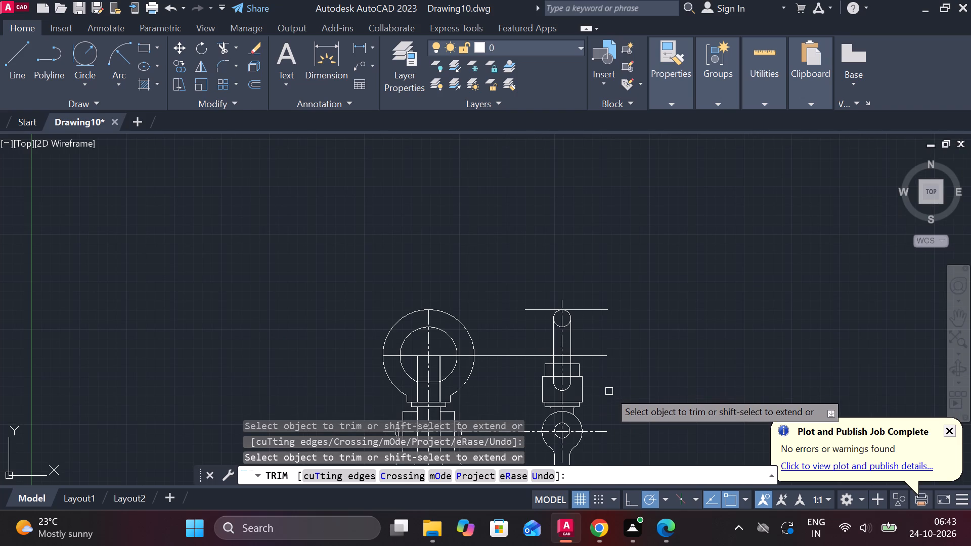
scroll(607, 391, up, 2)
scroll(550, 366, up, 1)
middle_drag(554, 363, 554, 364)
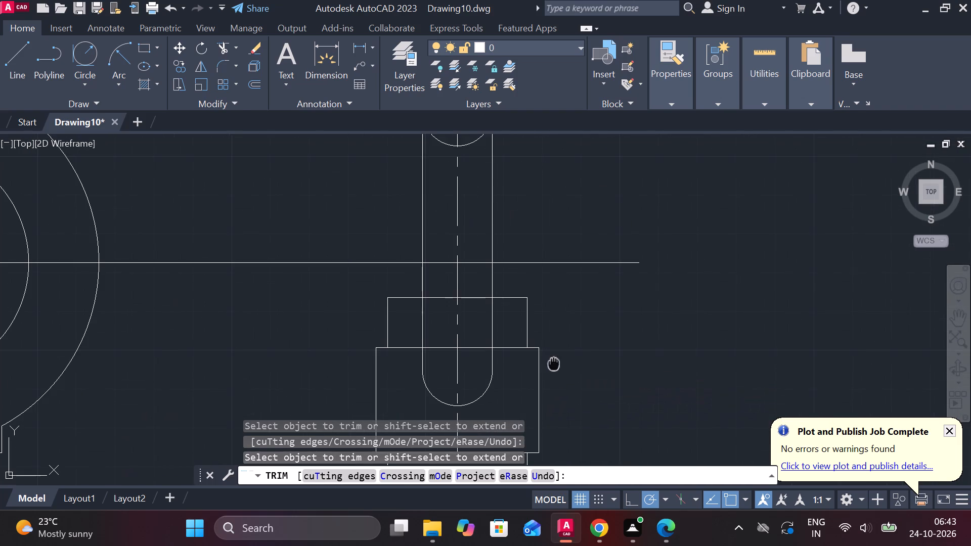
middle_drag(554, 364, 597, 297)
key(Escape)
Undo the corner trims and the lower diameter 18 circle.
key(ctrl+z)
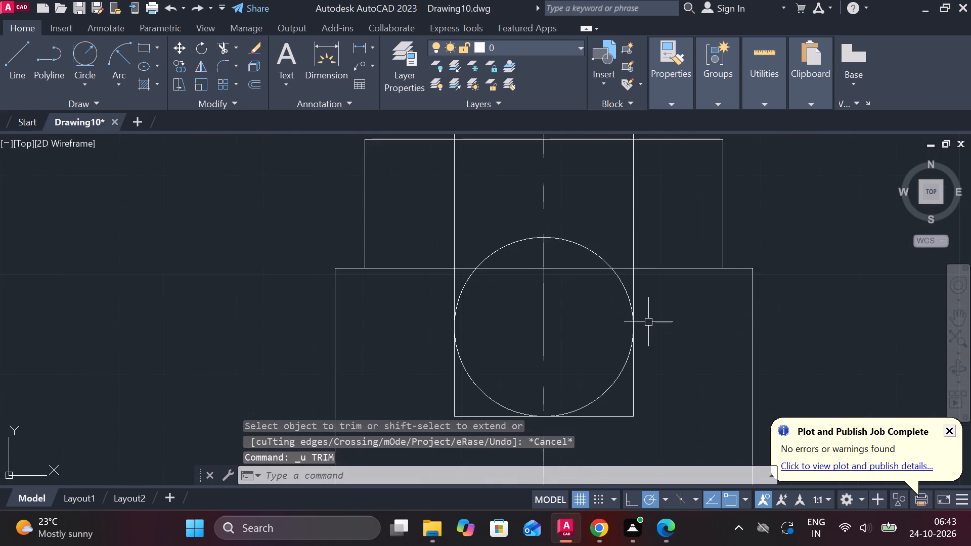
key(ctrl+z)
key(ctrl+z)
Move the line closing the bar's lower end about 6 straight down along the centerline.
scroll(569, 380, up, 1)
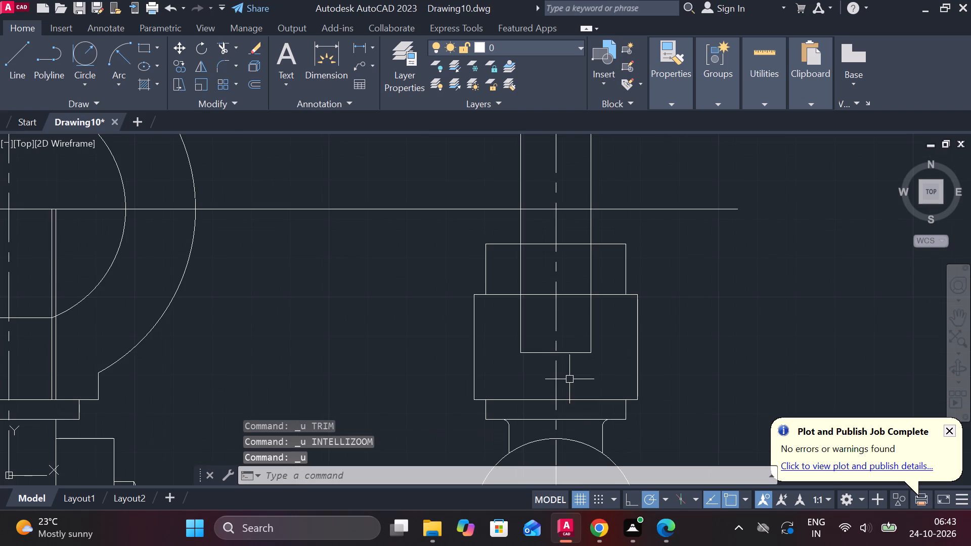
click(567, 356)
click(556, 353)
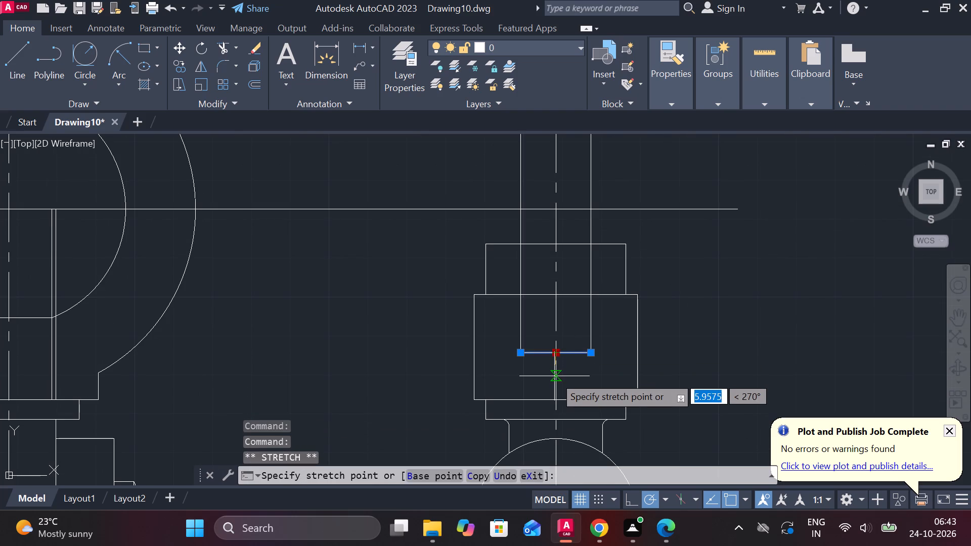
click(554, 377)
key(Escape)
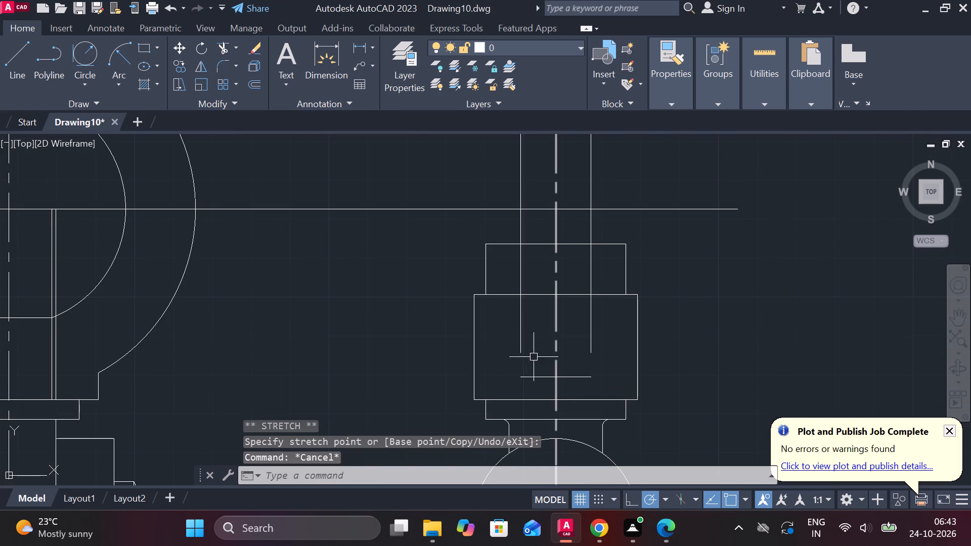
Extend the bar's two vertical side lines down to the lowered closing line.
key(e)
key(x)
key(space)
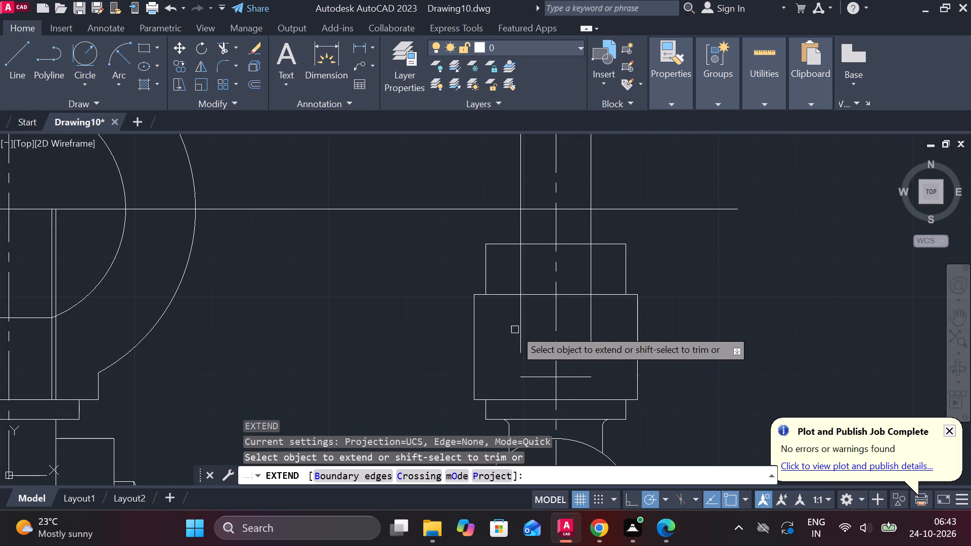
click(518, 326)
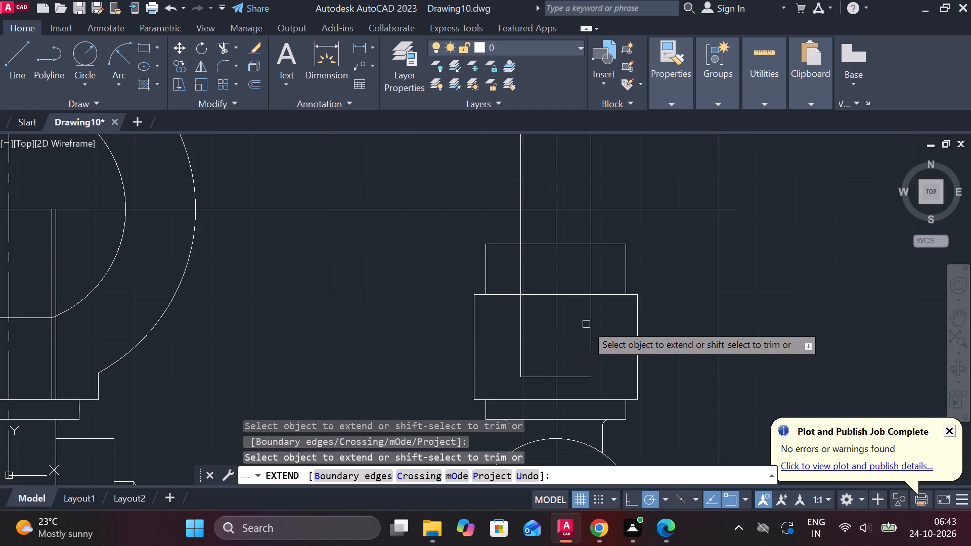
click(590, 332)
key(Escape)
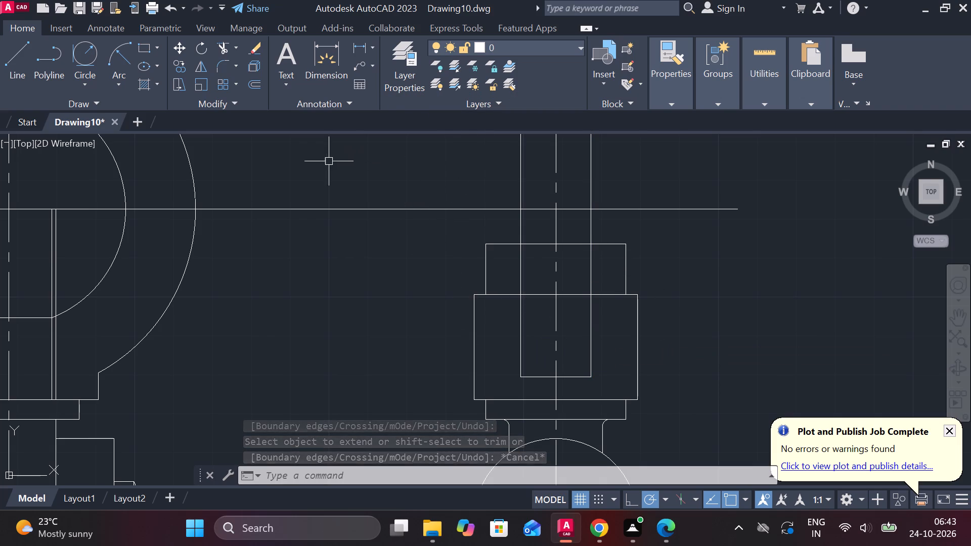
Draw a circle tangent to the bar's two side lines and its lower closing line.
click(82, 78)
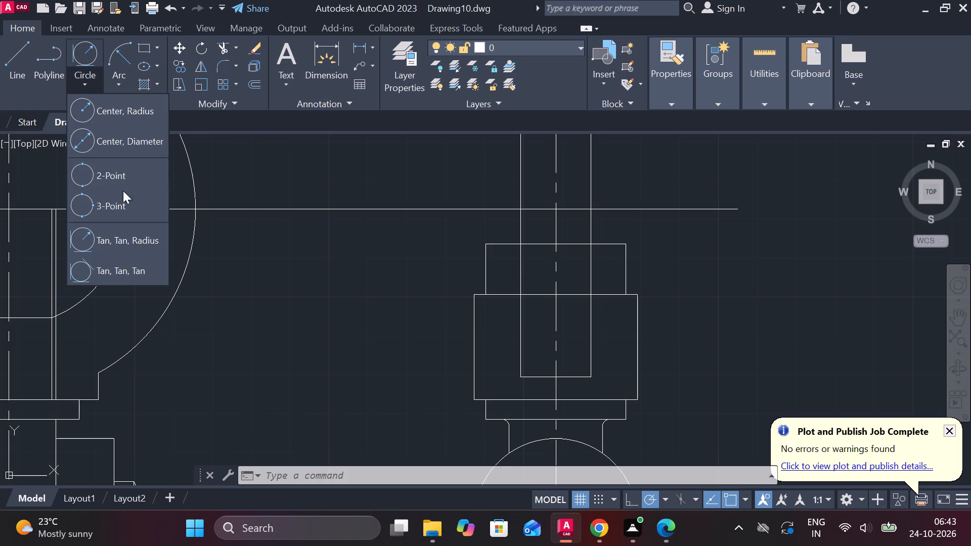
click(121, 271)
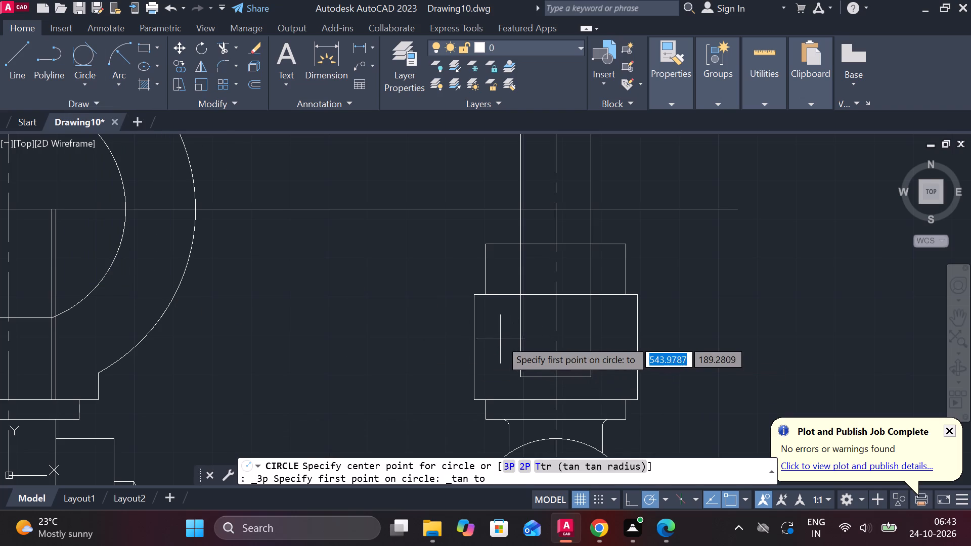
click(513, 339)
click(546, 381)
click(587, 357)
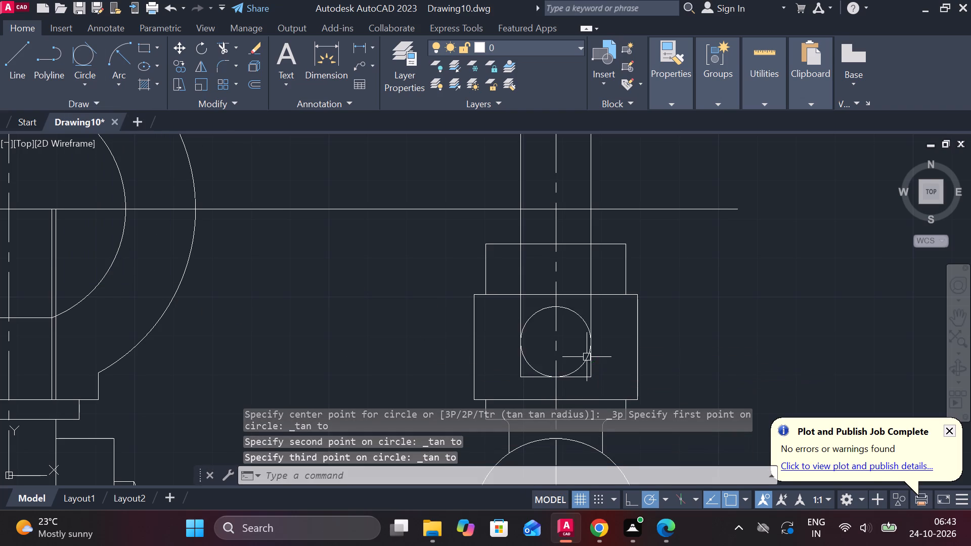
key(Escape)
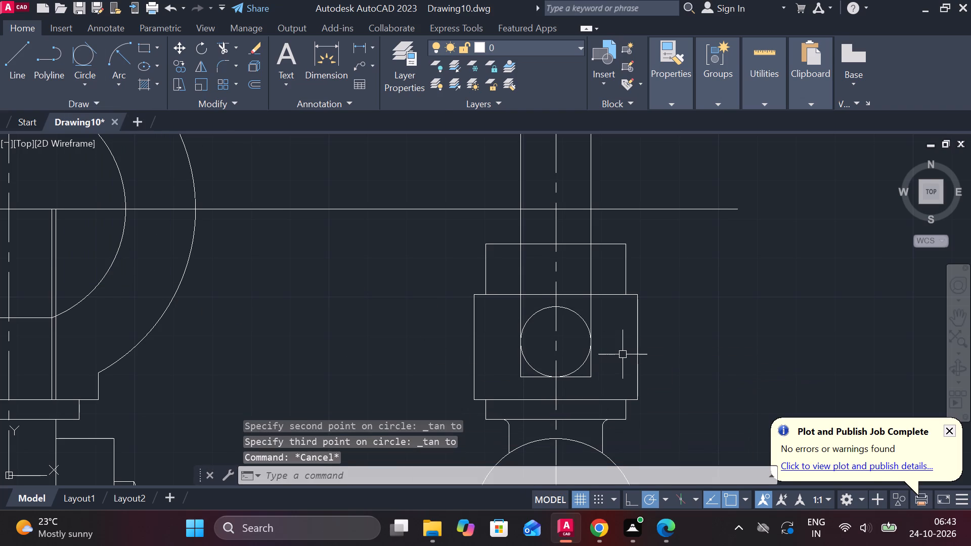
Trim the tangent circle's upper half and the bar's square lower corners, leaving a rounded lower end.
text(TR)
key(space)
click(526, 315)
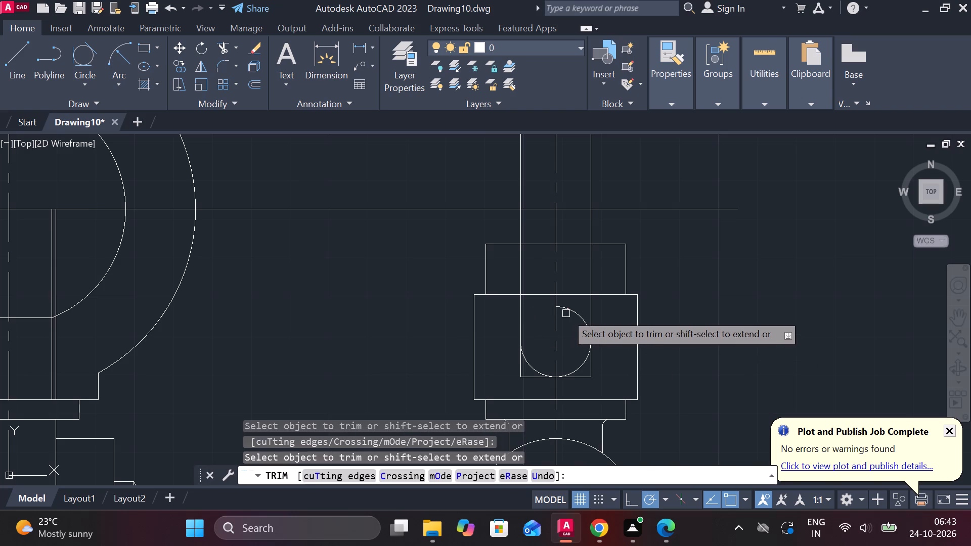
click(570, 308)
click(590, 365)
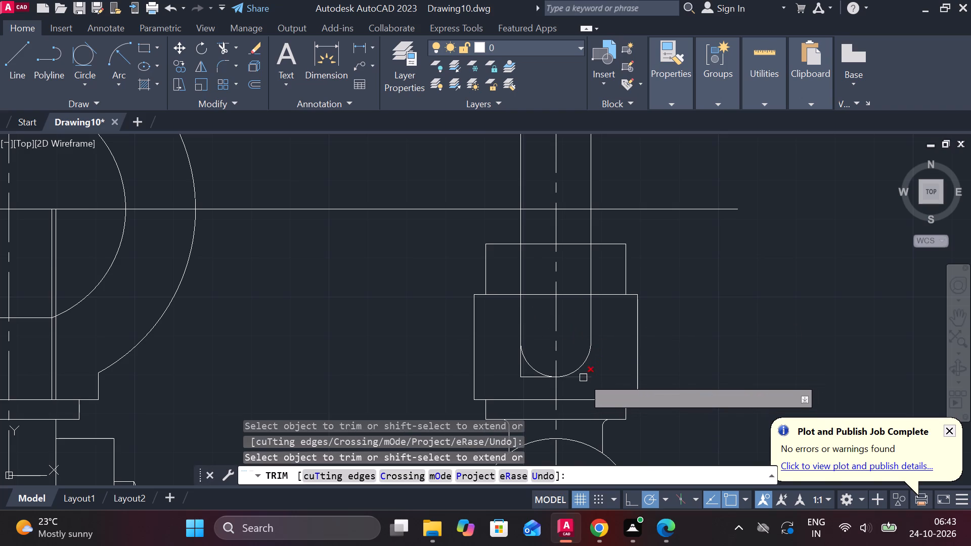
click(583, 377)
click(528, 379)
click(523, 372)
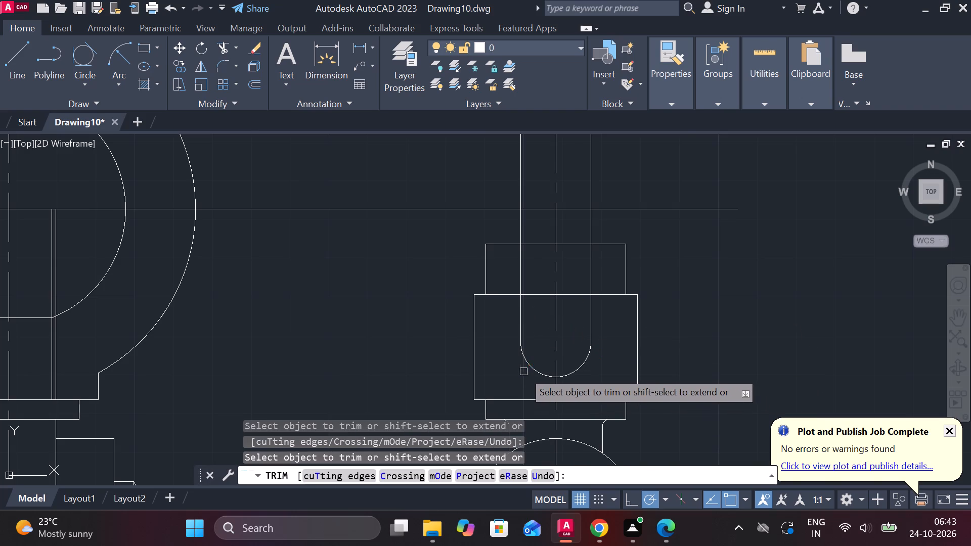
Trim away the lower half of the circle at the top of the side view's bar.
scroll(605, 326, down, 1)
click(581, 175)
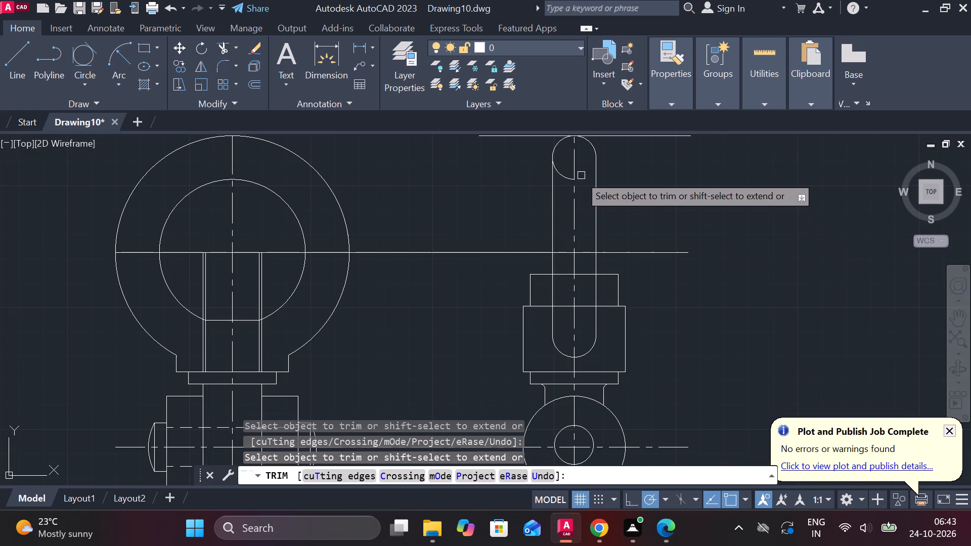
click(569, 179)
Trim the top edges of the side view's upper block and larger block where they cross inside the rounded bar.
scroll(585, 264, up, 1)
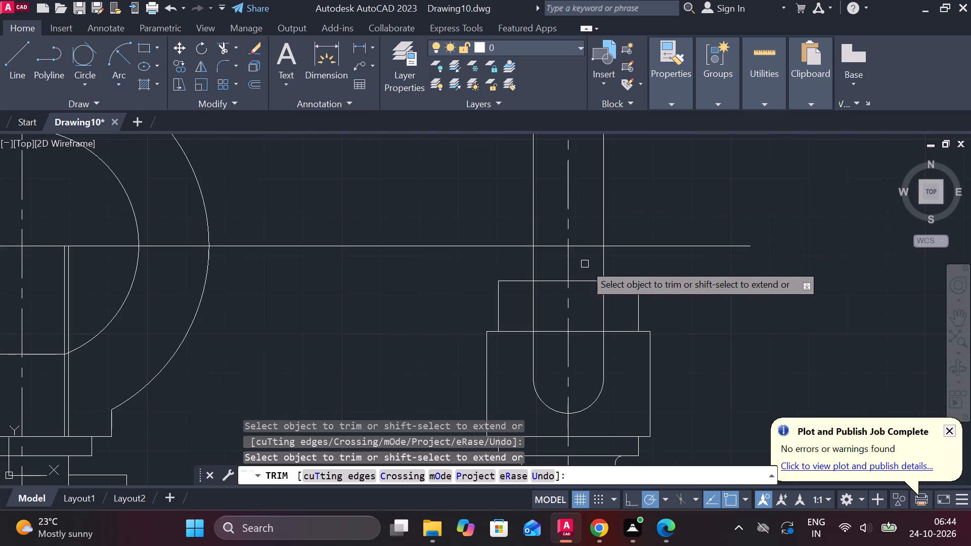
drag(587, 260, 589, 376)
drag(548, 260, 553, 366)
scroll(694, 349, down, 1)
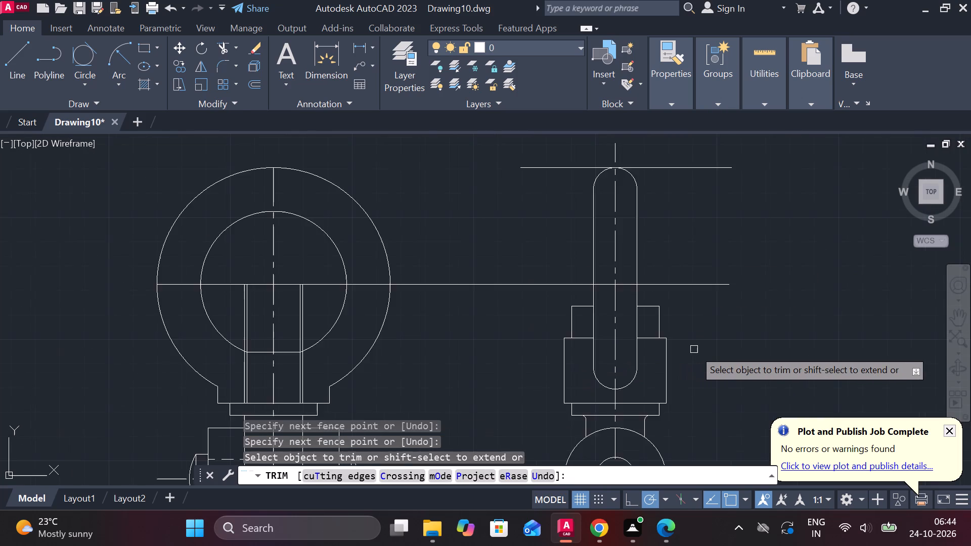
scroll(696, 350, down, 1)
middle_drag(696, 350, 658, 316)
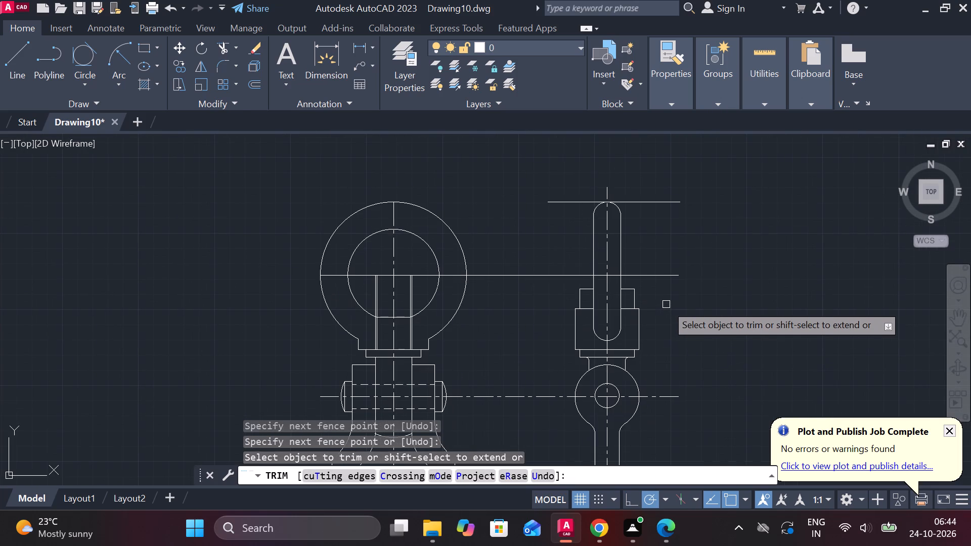
scroll(666, 304, down, 1)
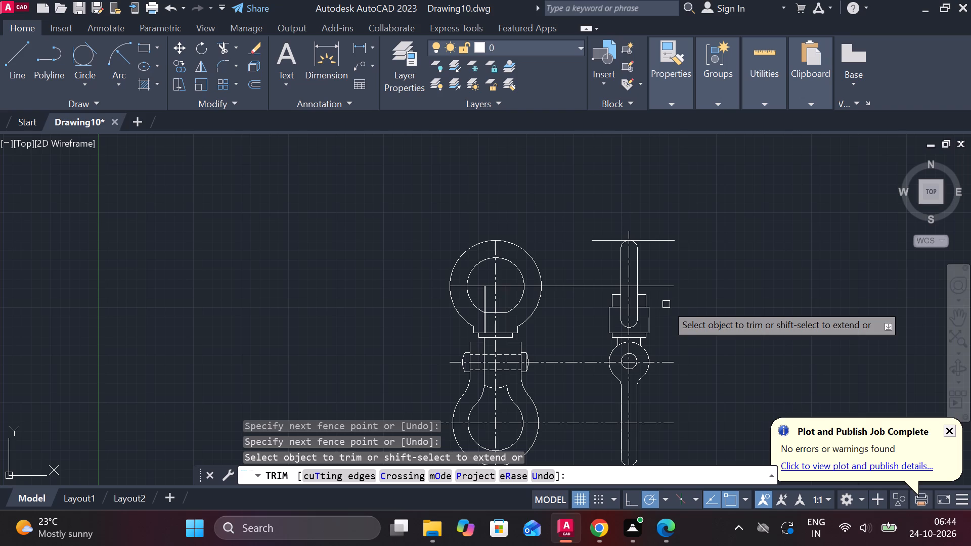
key(Escape)
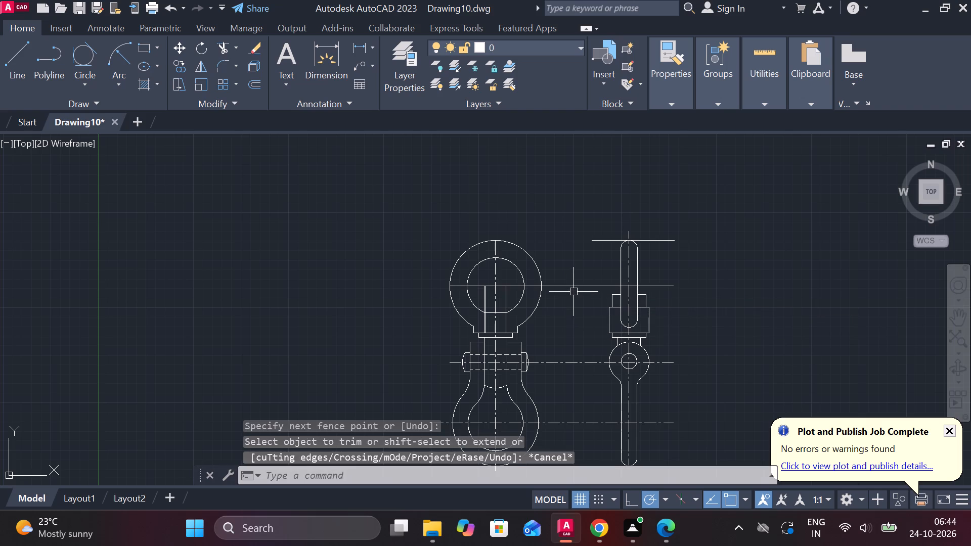
Set the linetype of the horizontal line through the ring's center to CENTER.
click(570, 283)
click(658, 99)
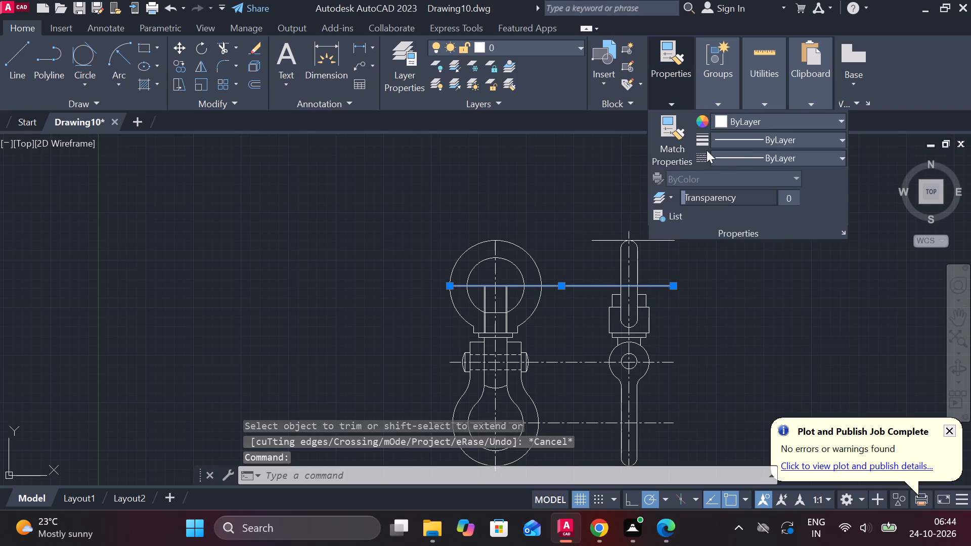
click(743, 156)
click(742, 210)
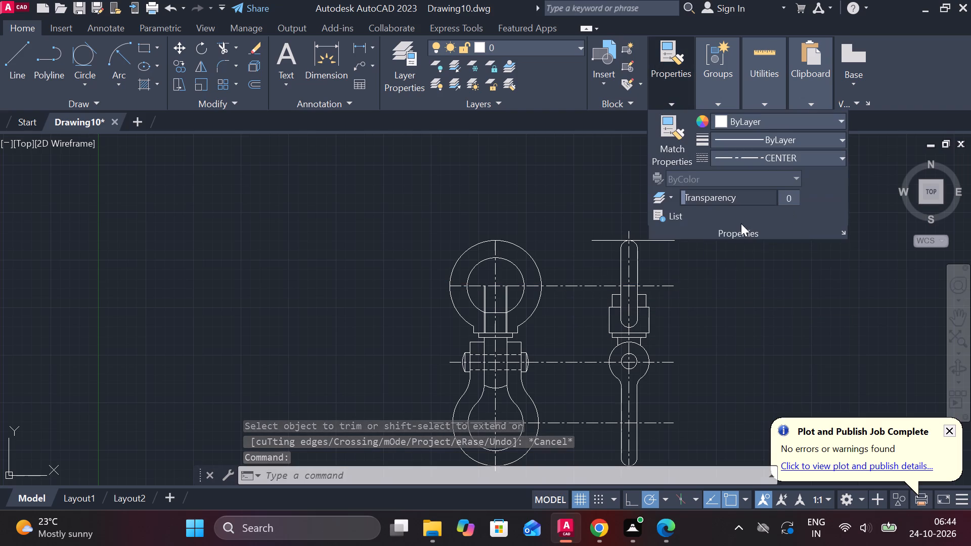
Erase the horizontal line touching the top of the side view's rounded bar.
key(Escape)
click(656, 238)
key(e)
key(space)
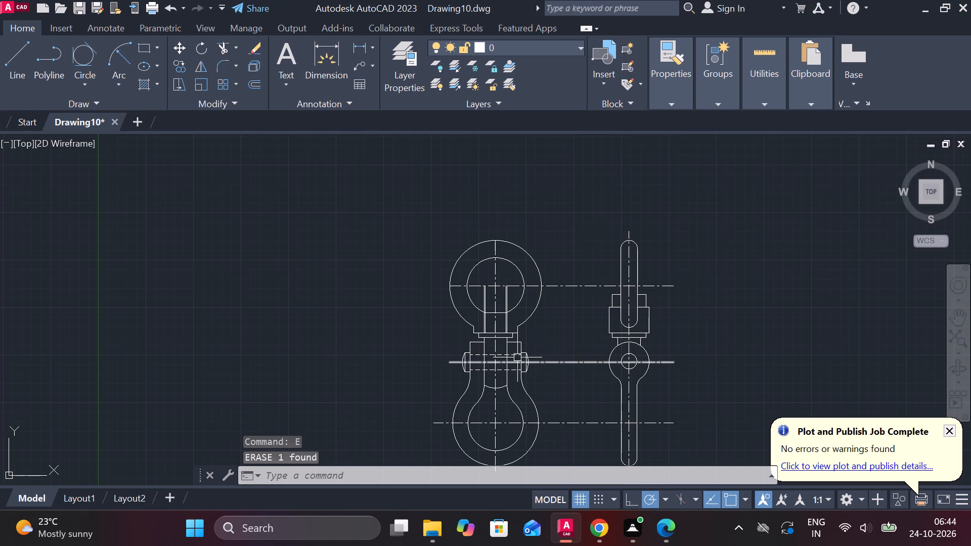
Draw a horizontal line about 197 units long from the upper-left corner of the side view's upper block across the front view's ring.
scroll(546, 361, up, 2)
middle_drag(546, 361, 582, 280)
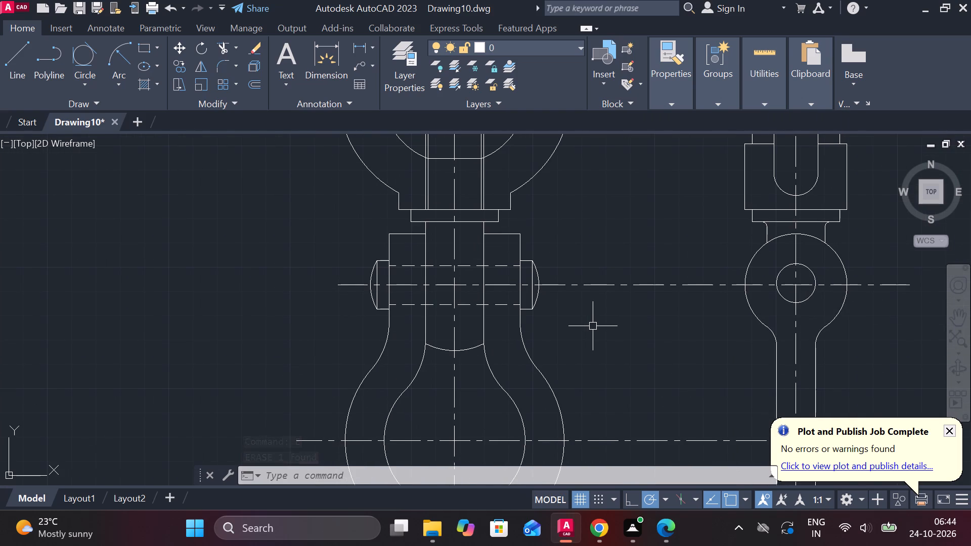
middle_drag(542, 268, 573, 383)
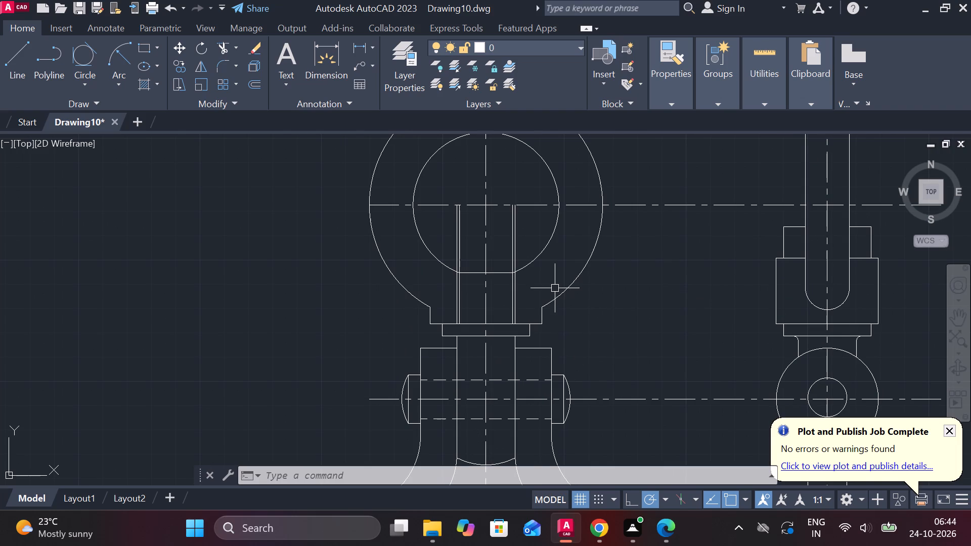
key(l)
key(Return)
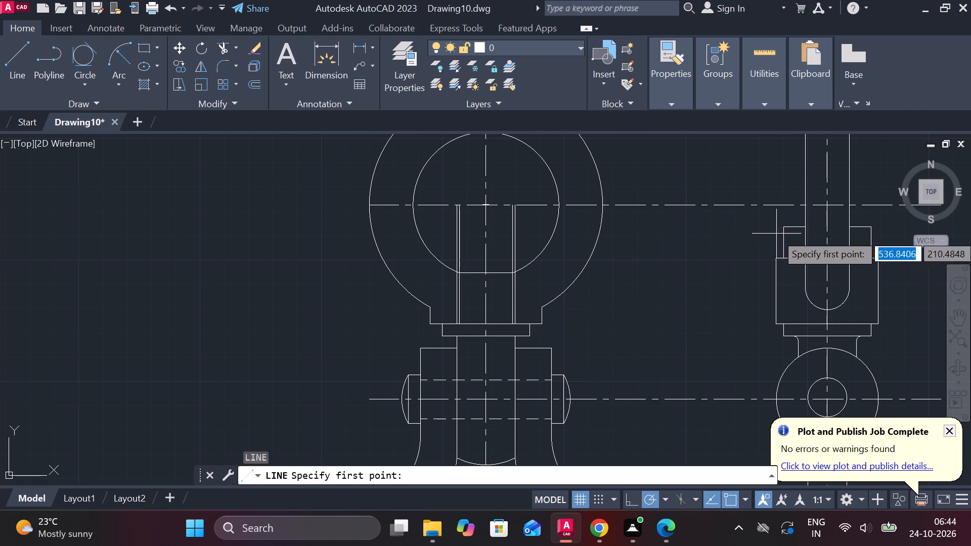
click(785, 222)
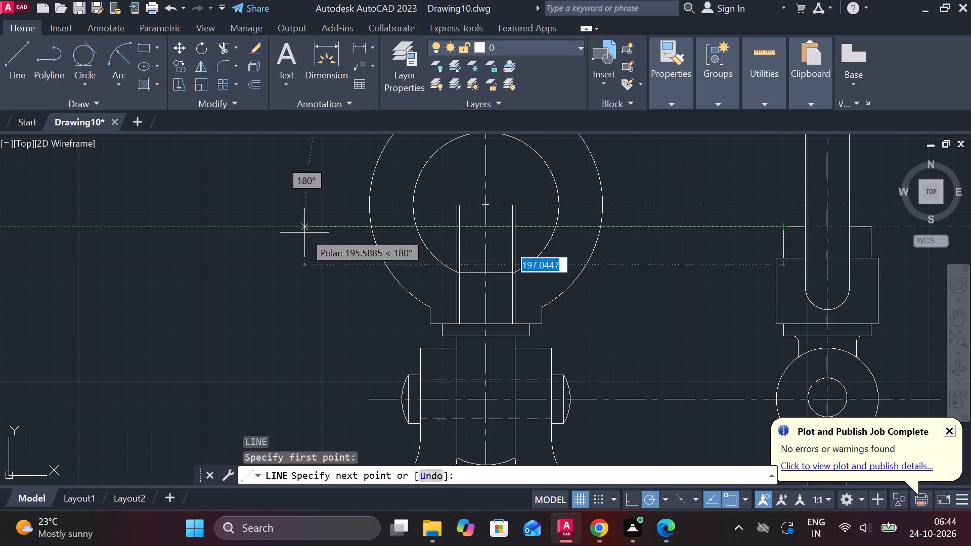
click(299, 232)
key(Escape)
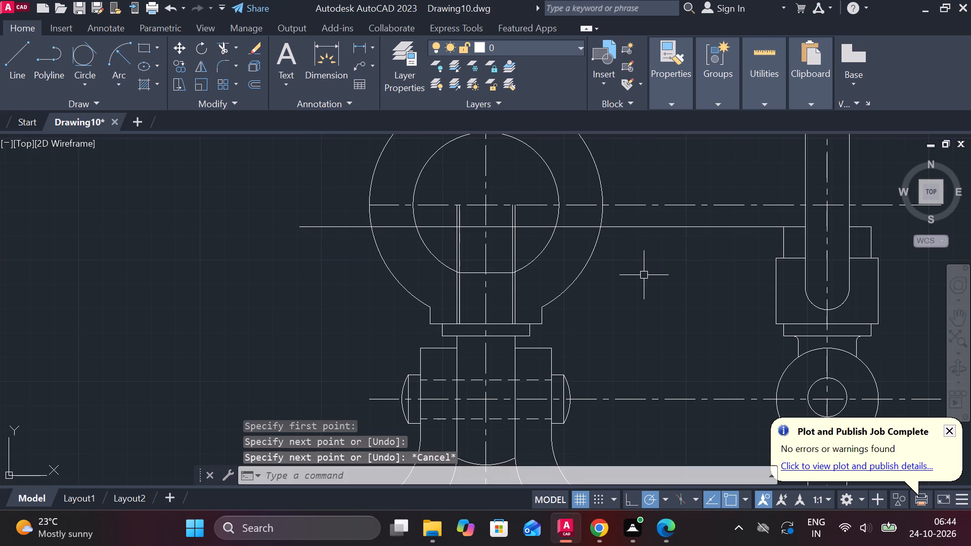
Trim the new horizontal line outside the ring's inner circle and the paired vertical lines where they extend above it.
text(TR)
key(space)
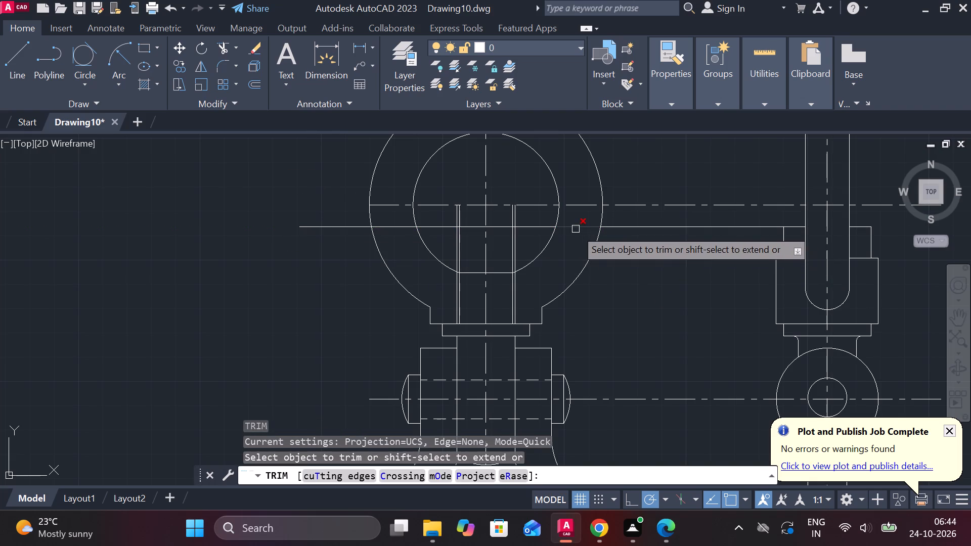
double_click(576, 229)
click(655, 230)
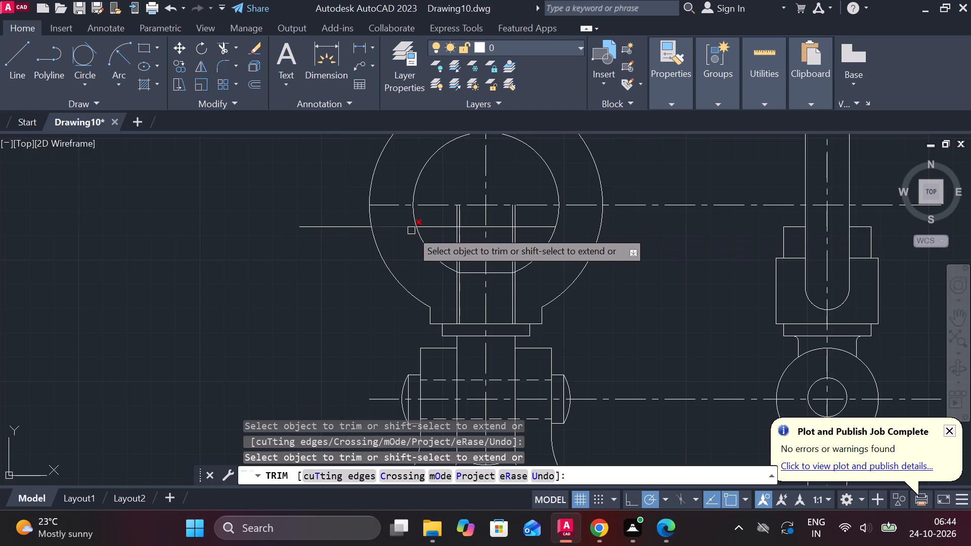
click(411, 231)
click(352, 227)
scroll(482, 216, up, 1)
drag(464, 220, 421, 221)
drag(510, 220, 555, 223)
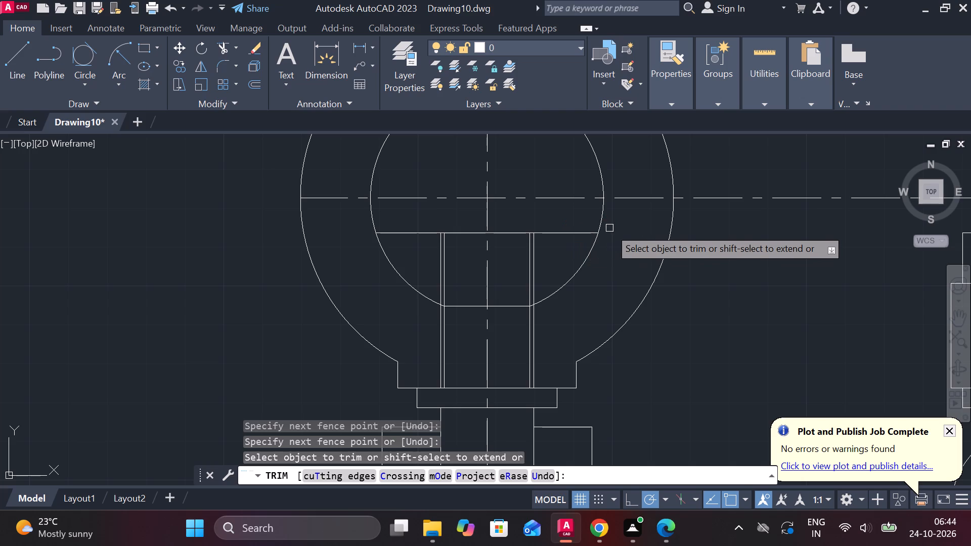
key(Escape)
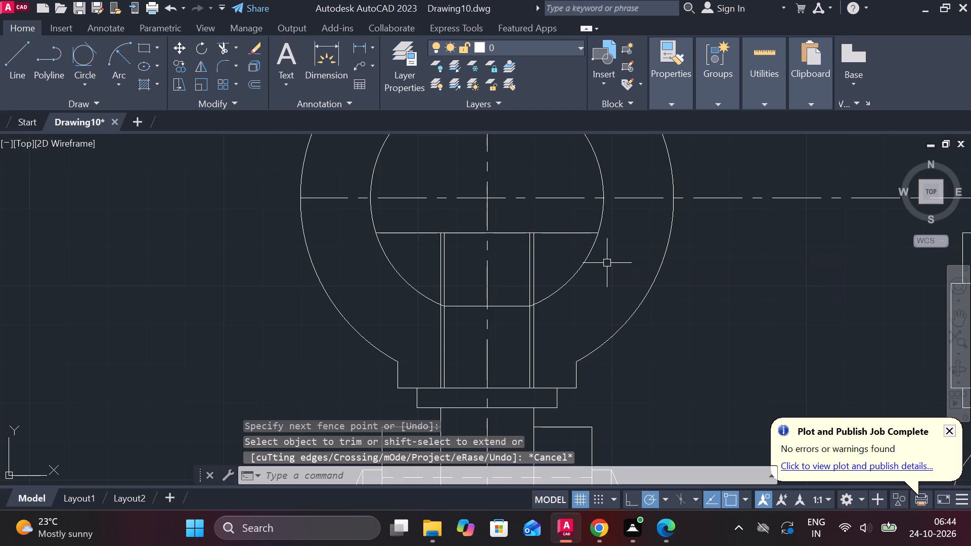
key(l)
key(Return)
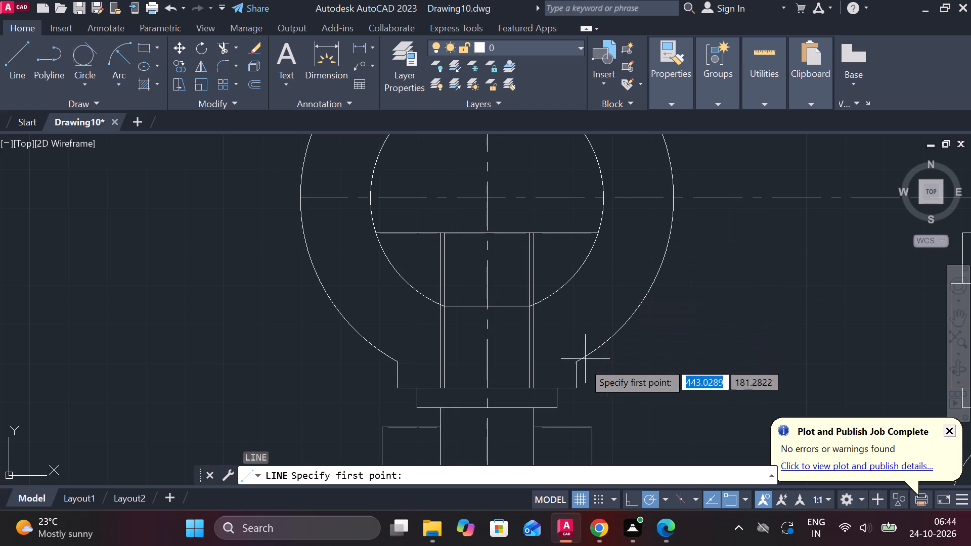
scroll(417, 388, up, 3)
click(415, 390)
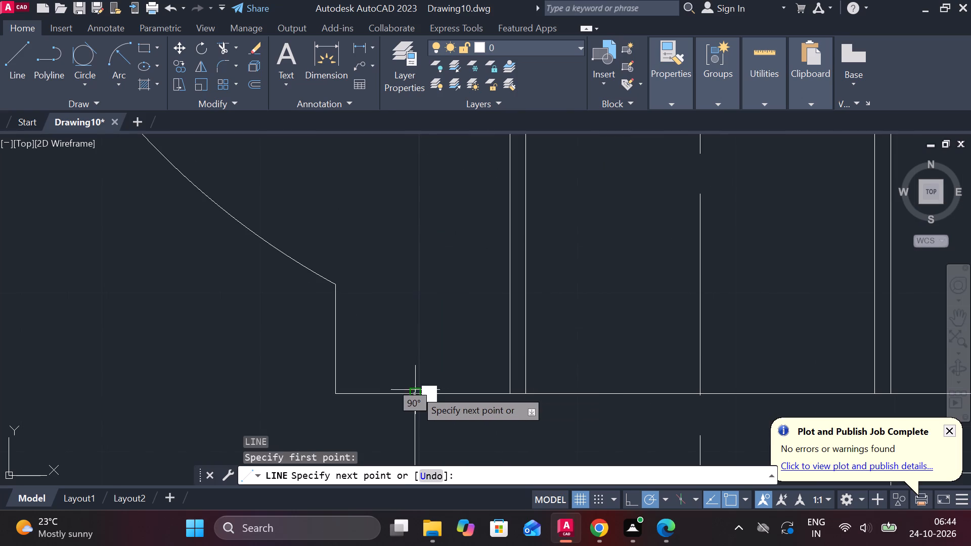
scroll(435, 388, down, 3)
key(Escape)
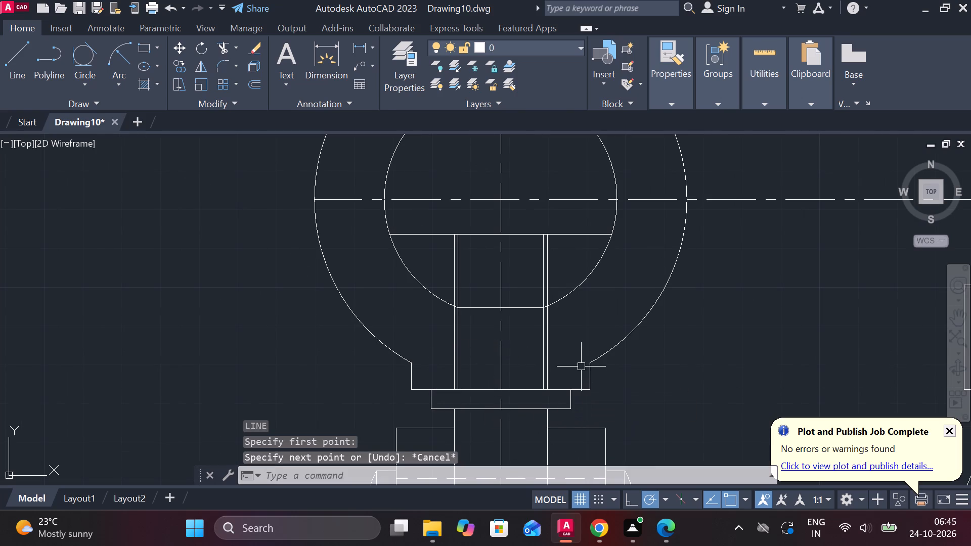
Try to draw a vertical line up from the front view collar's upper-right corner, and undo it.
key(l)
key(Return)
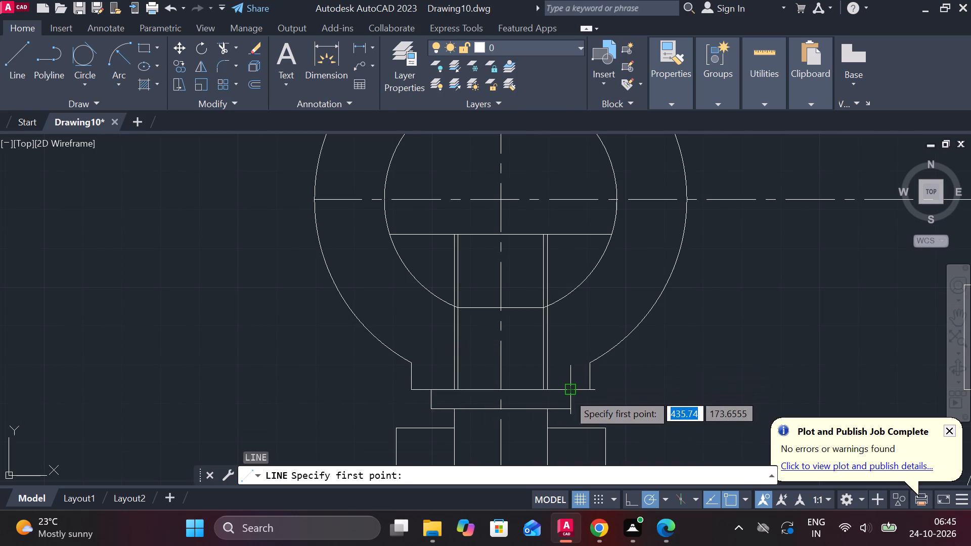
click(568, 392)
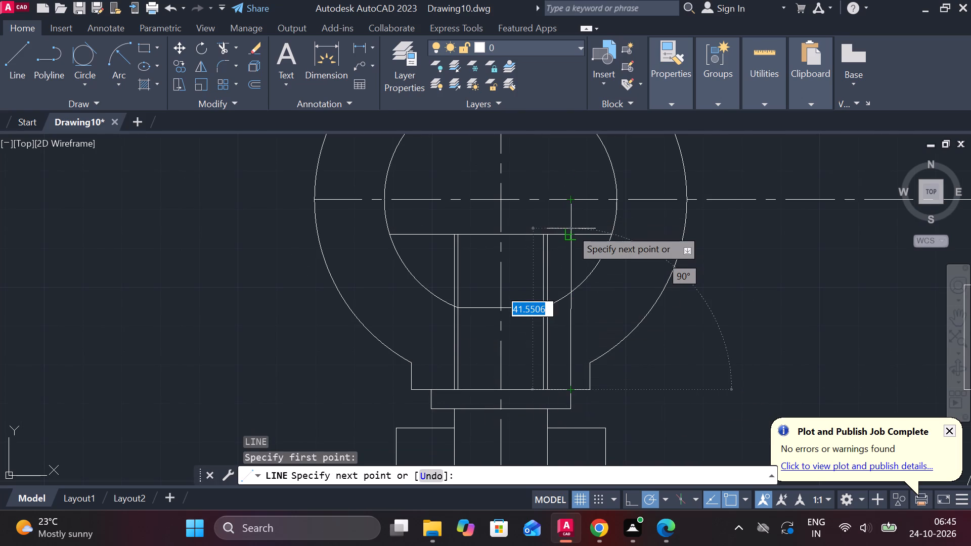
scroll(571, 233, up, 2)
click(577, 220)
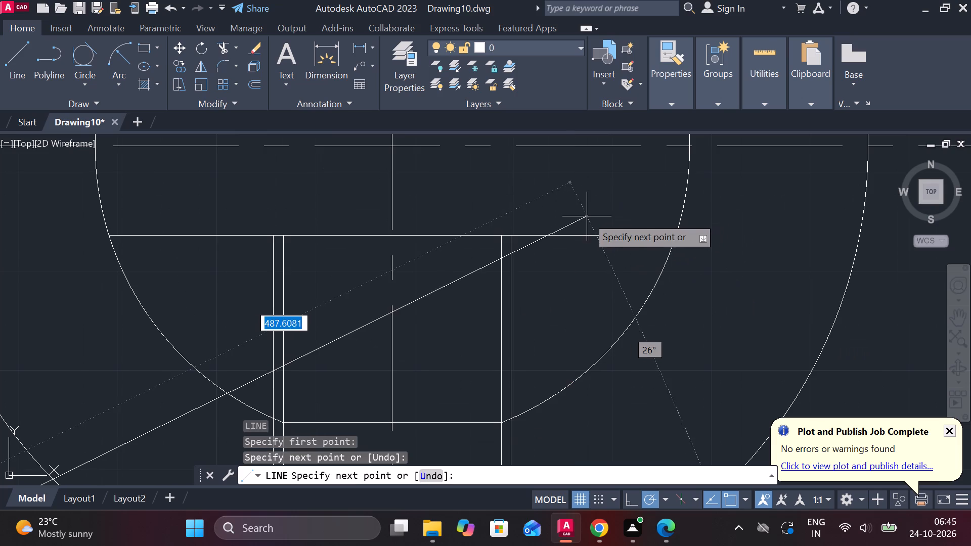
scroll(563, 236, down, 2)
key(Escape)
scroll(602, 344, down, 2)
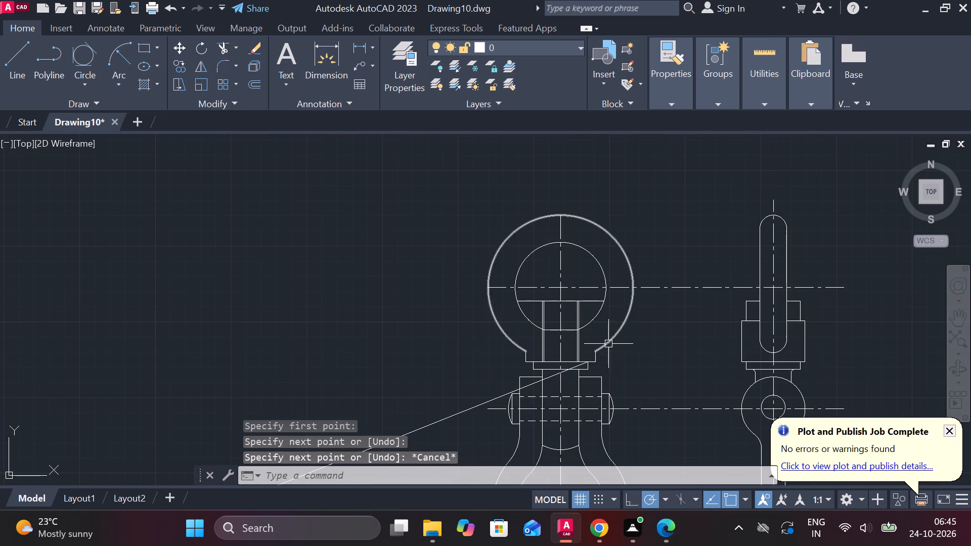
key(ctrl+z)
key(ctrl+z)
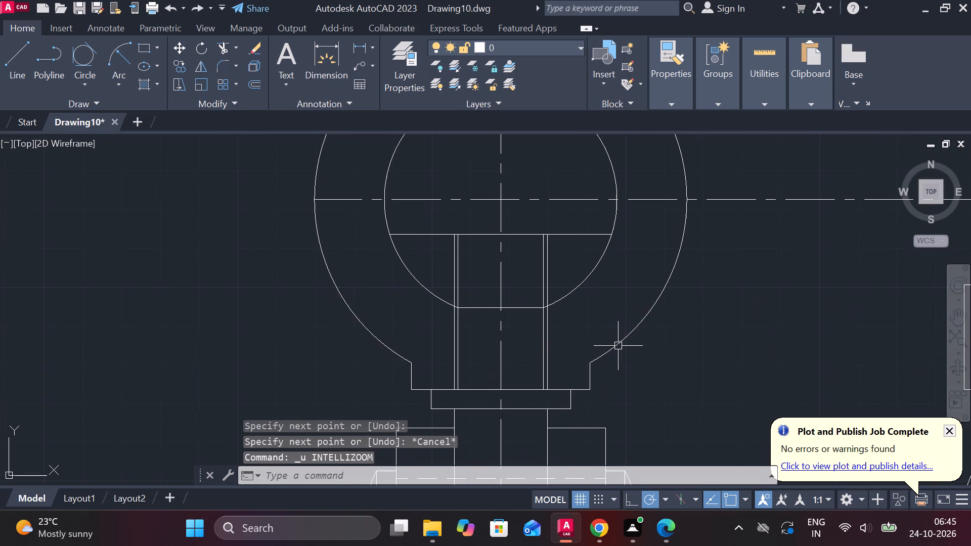
Draw a vertical line about 43 units long from the front view collar's upper-right corner to just above the horizontal line.
key(l)
key(Return)
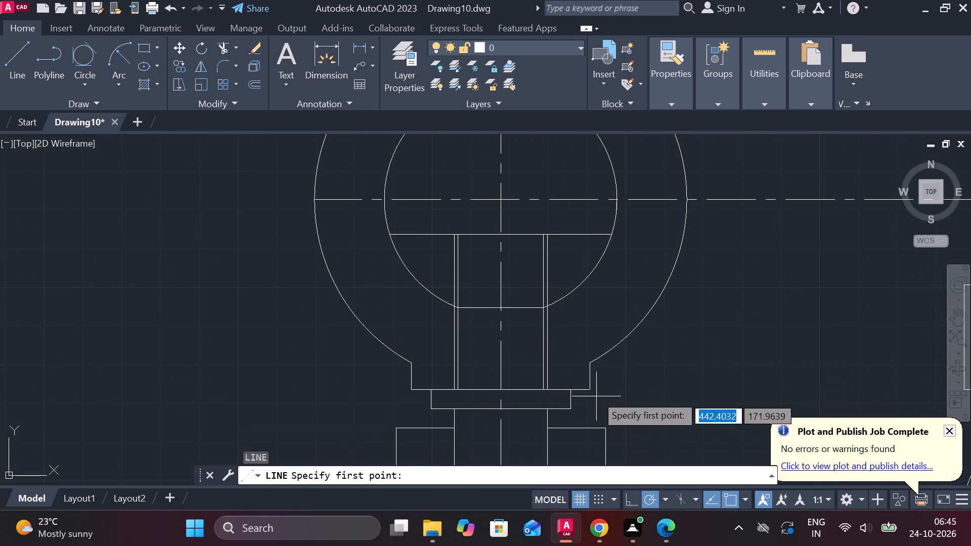
scroll(589, 382, up, 2)
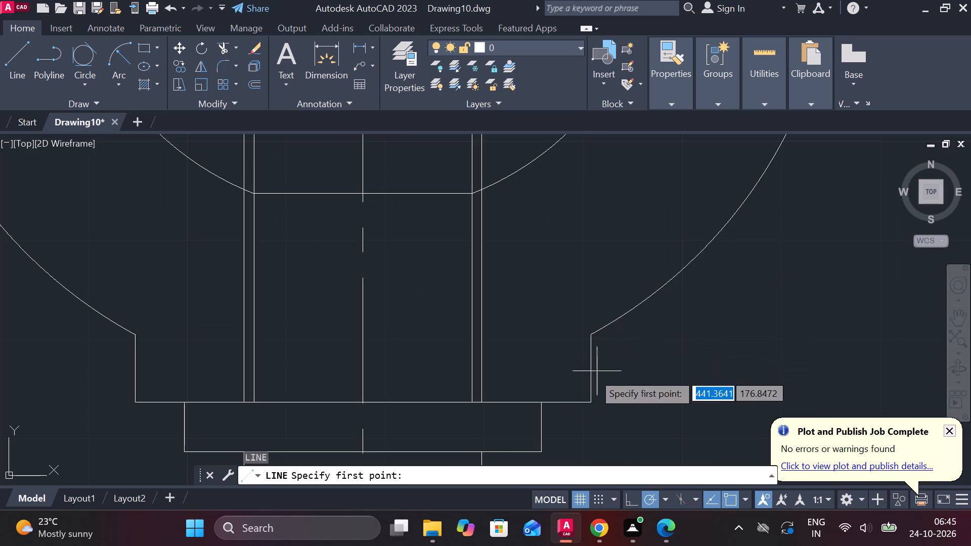
click(542, 398)
scroll(498, 390, down, 3)
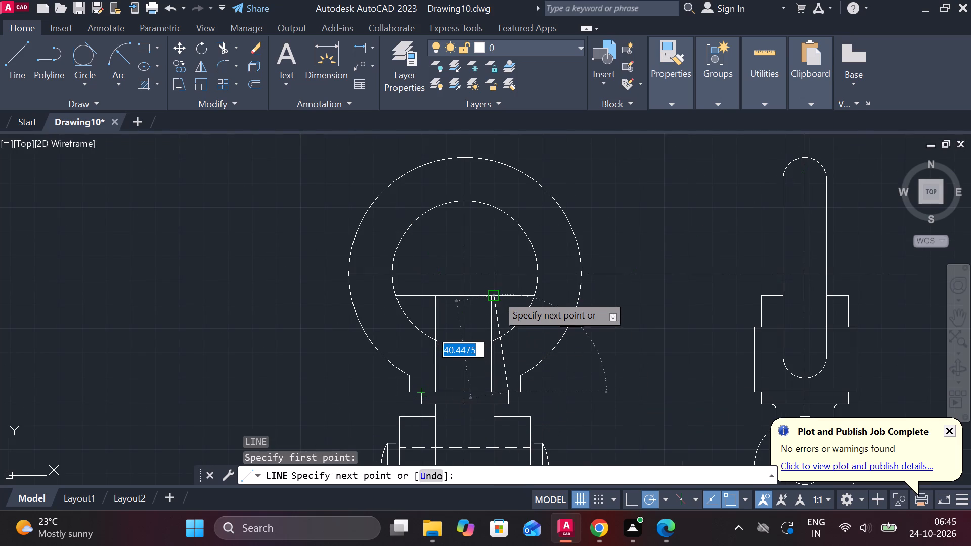
scroll(500, 292, up, 2)
click(525, 282)
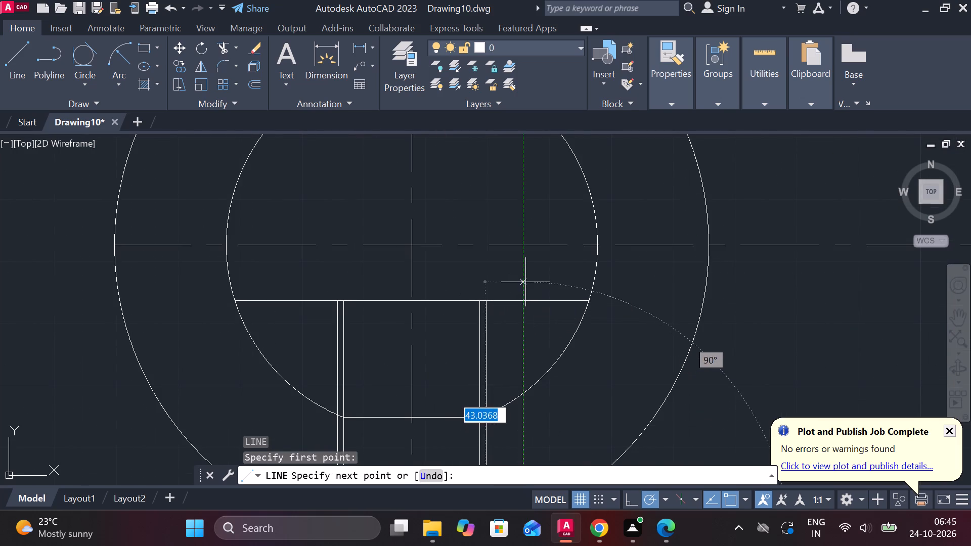
scroll(531, 286, down, 2)
key(Escape)
Draw a matching vertical line from the front view collar's upper-left corner to just above the horizontal line.
key(l)
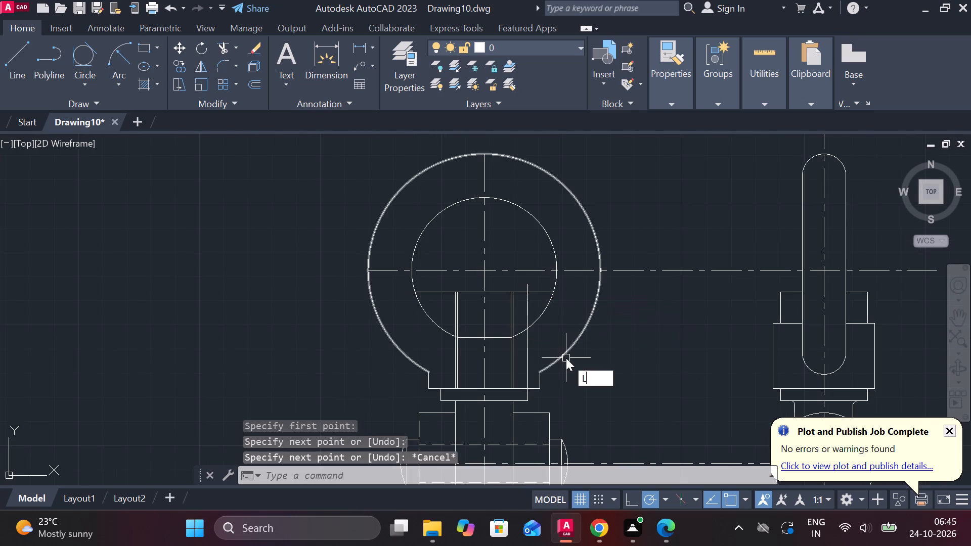
key(Return)
click(440, 391)
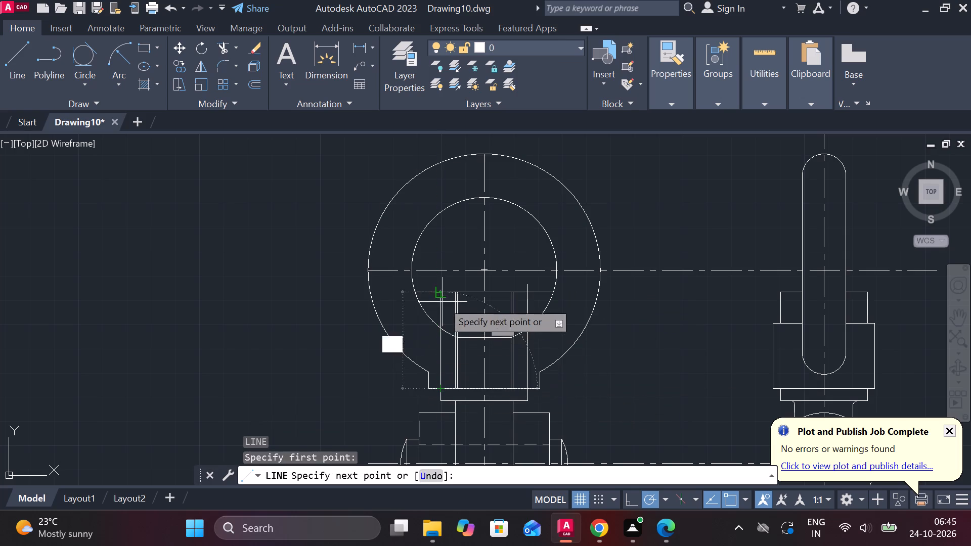
scroll(443, 301, up, 2)
click(437, 254)
key(Escape)
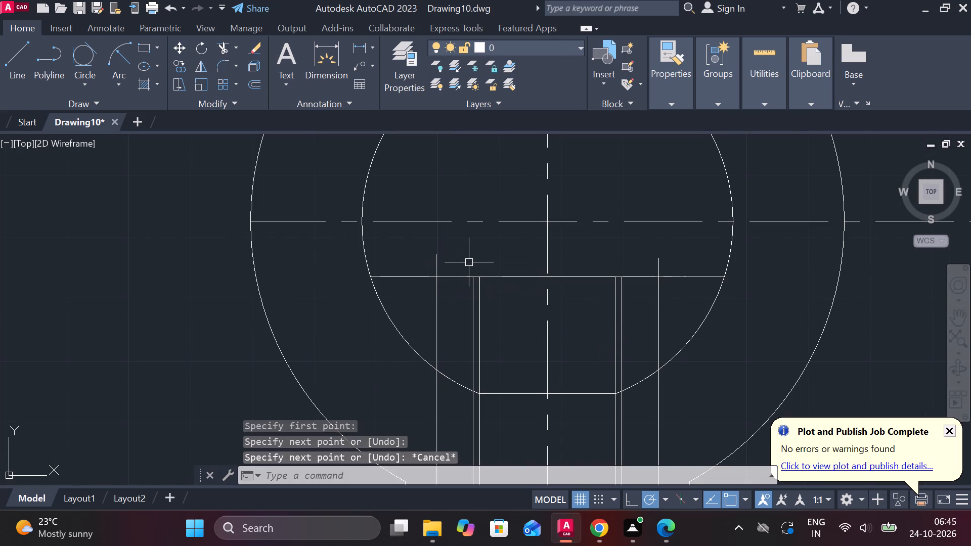
Trim the overshooting ends of the horizontal line and both outer vertical lines to form square upper corners.
text(TR)
key(space)
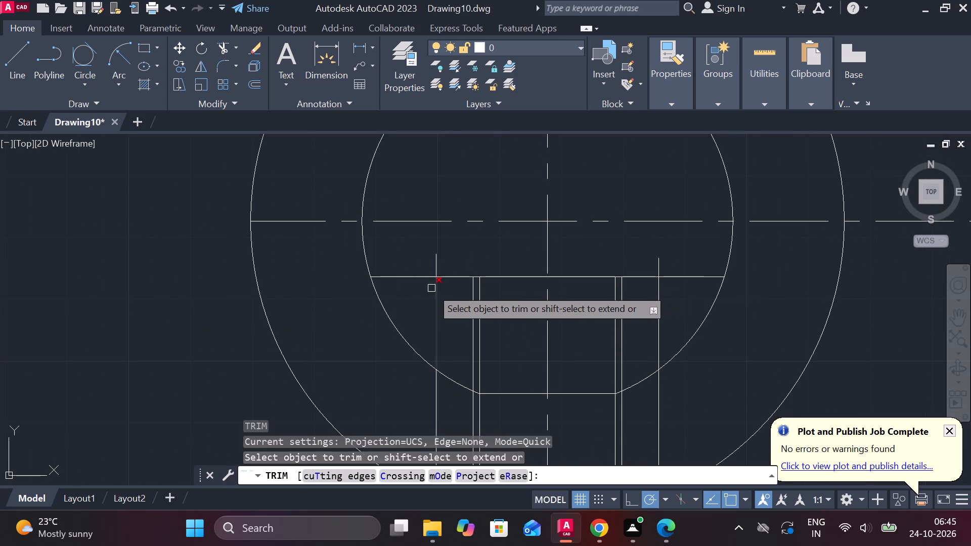
click(423, 279)
click(436, 264)
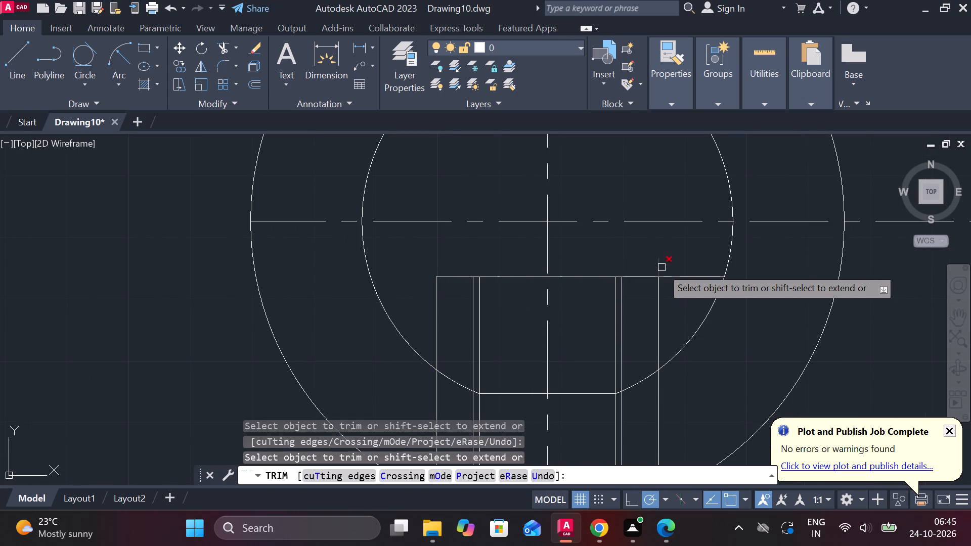
click(659, 266)
click(676, 275)
scroll(678, 283, down, 1)
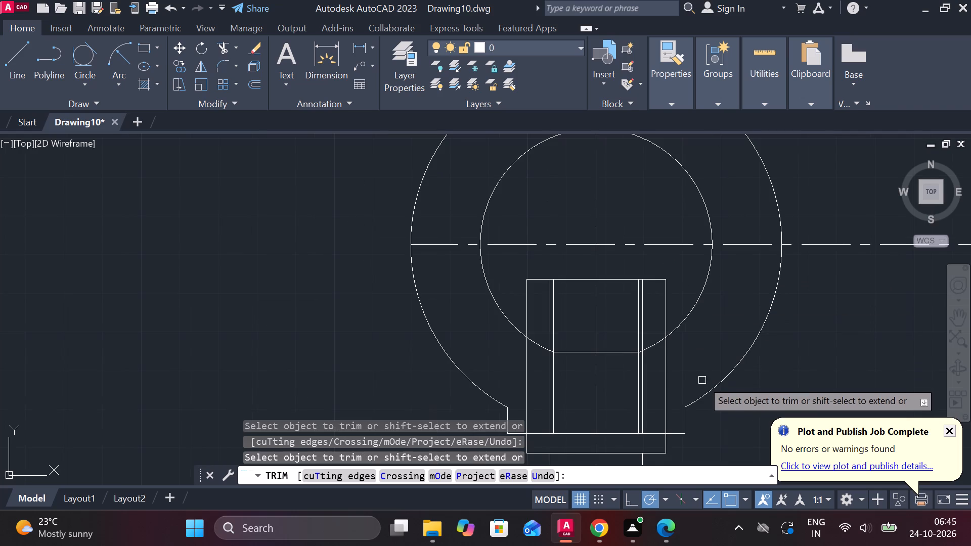
key(Escape)
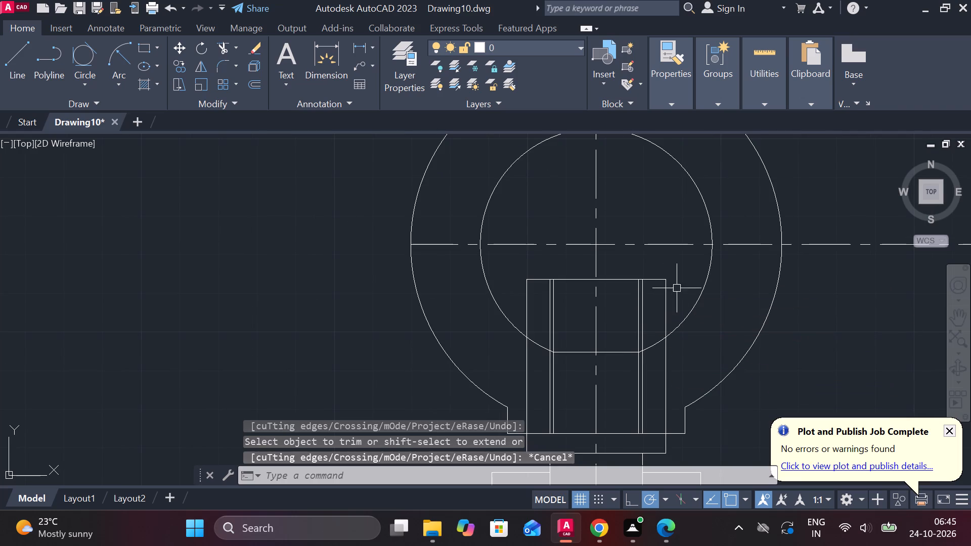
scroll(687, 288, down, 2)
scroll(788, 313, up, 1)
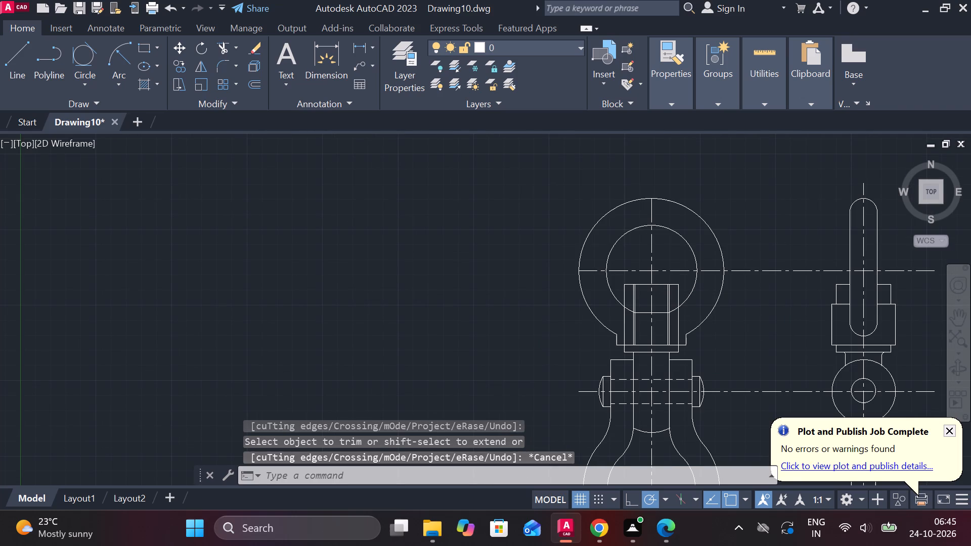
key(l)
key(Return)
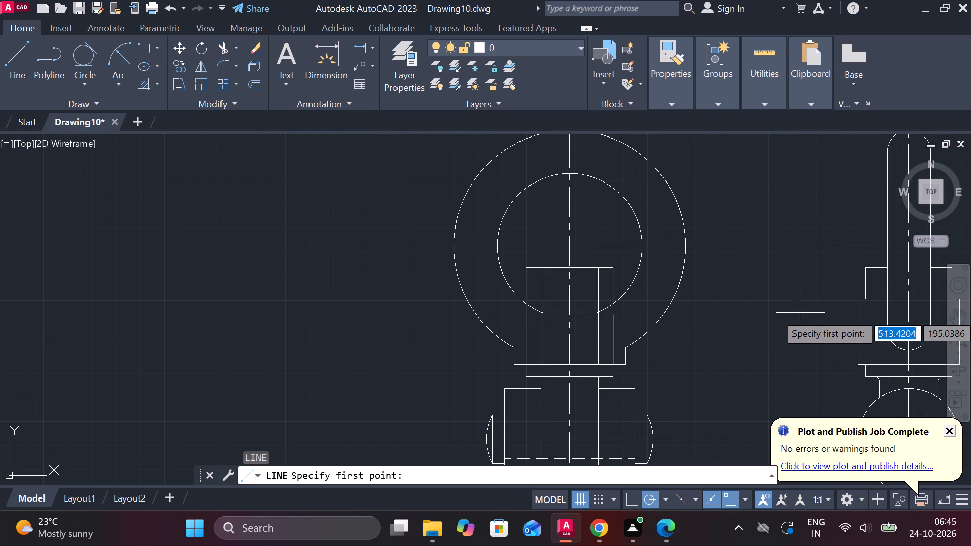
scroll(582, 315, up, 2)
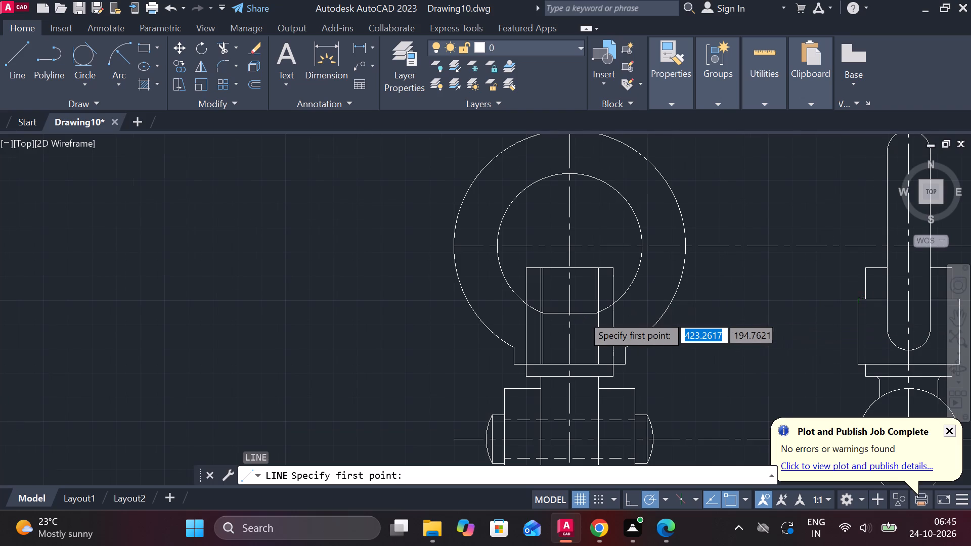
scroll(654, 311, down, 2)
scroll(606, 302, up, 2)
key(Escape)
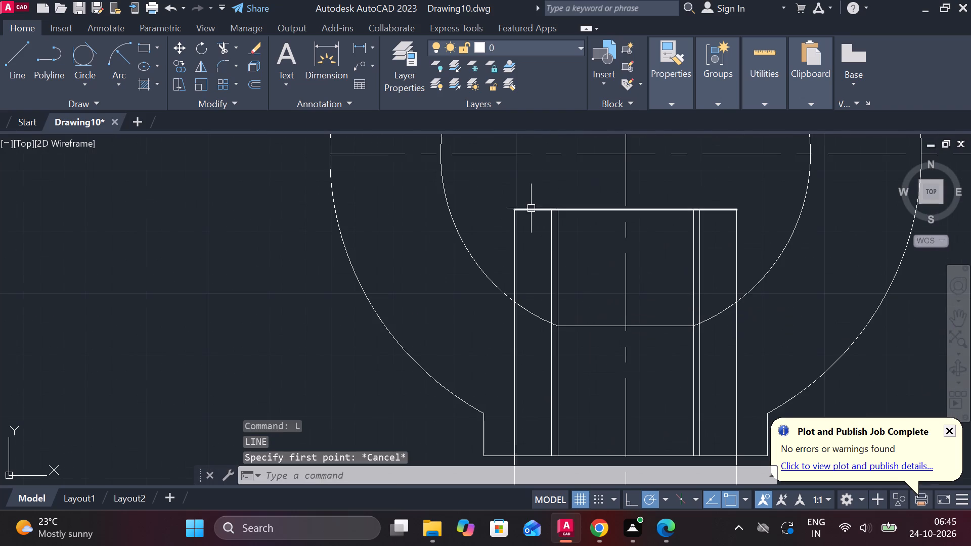
Draw a line 13 units down from the front view block's upper-left corner, continuing horizontally across to its opposite vertical edge.
key(l)
key(Return)
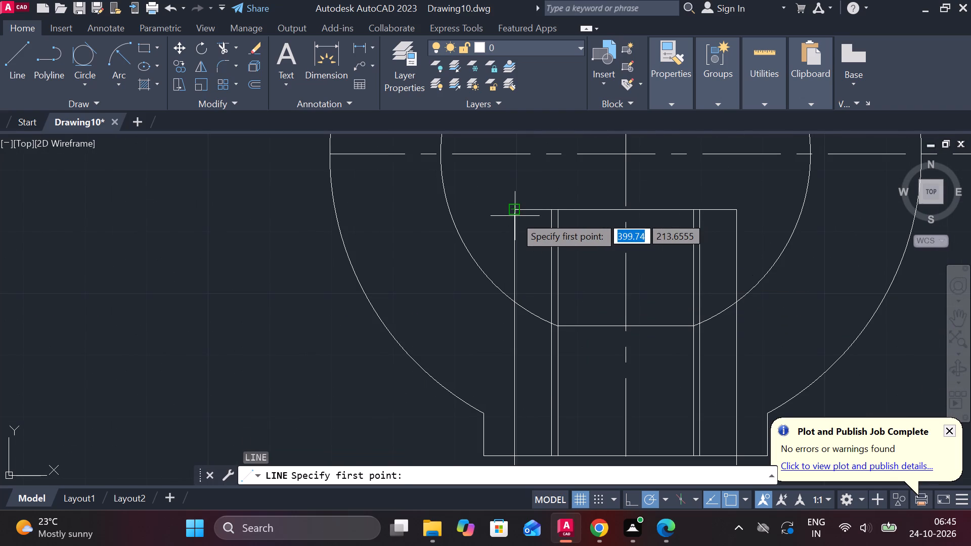
click(515, 216)
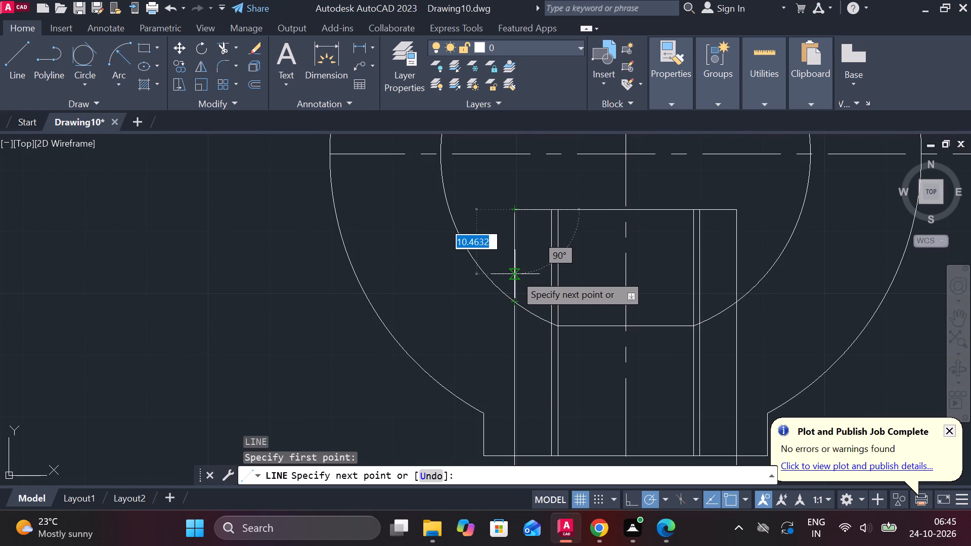
scroll(515, 274, down, 3)
scroll(535, 219, up, 2)
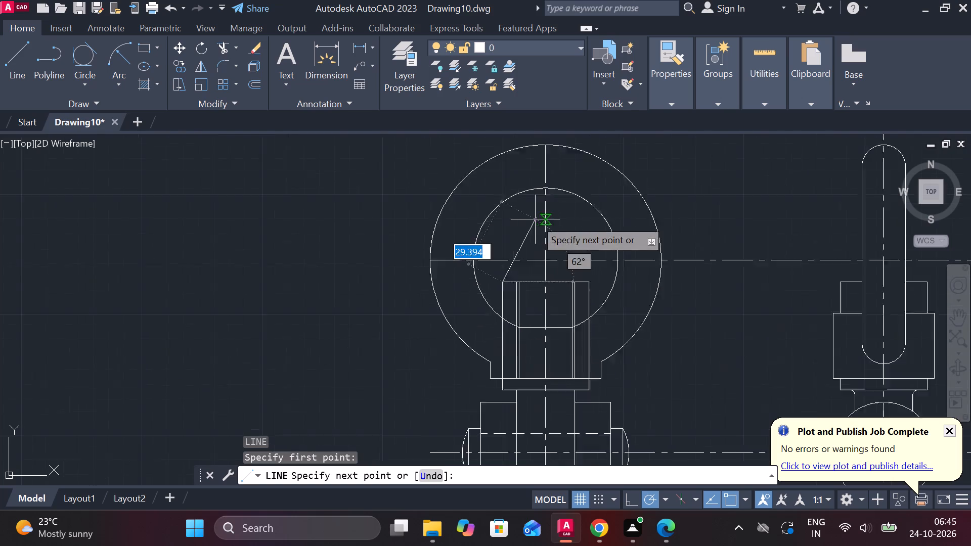
scroll(480, 399, down, 3)
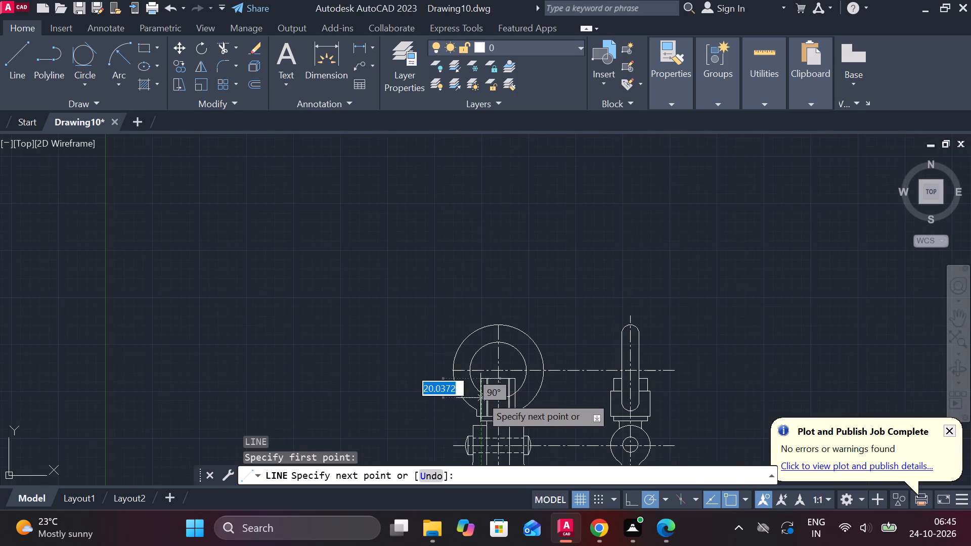
middle_drag(480, 394, 501, 123)
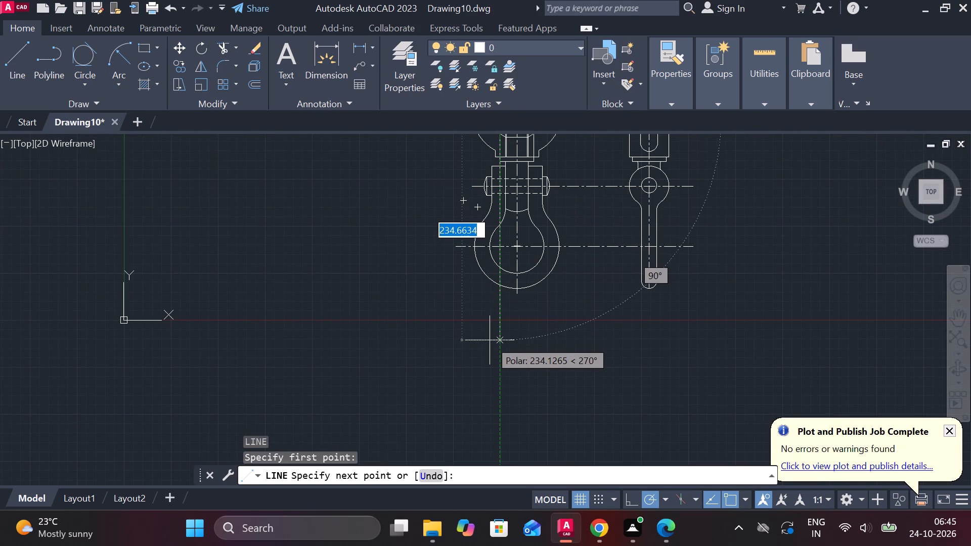
text(13)
key(space)
scroll(515, 215, down, 2)
middle_drag(517, 214, 478, 396)
scroll(463, 327, up, 3)
scroll(574, 260, up, 3)
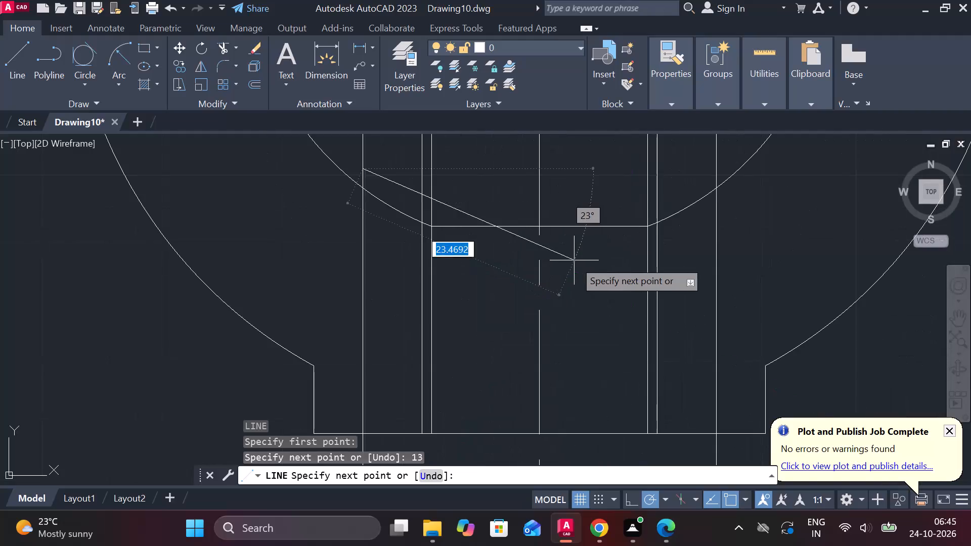
middle_drag(592, 212, 538, 342)
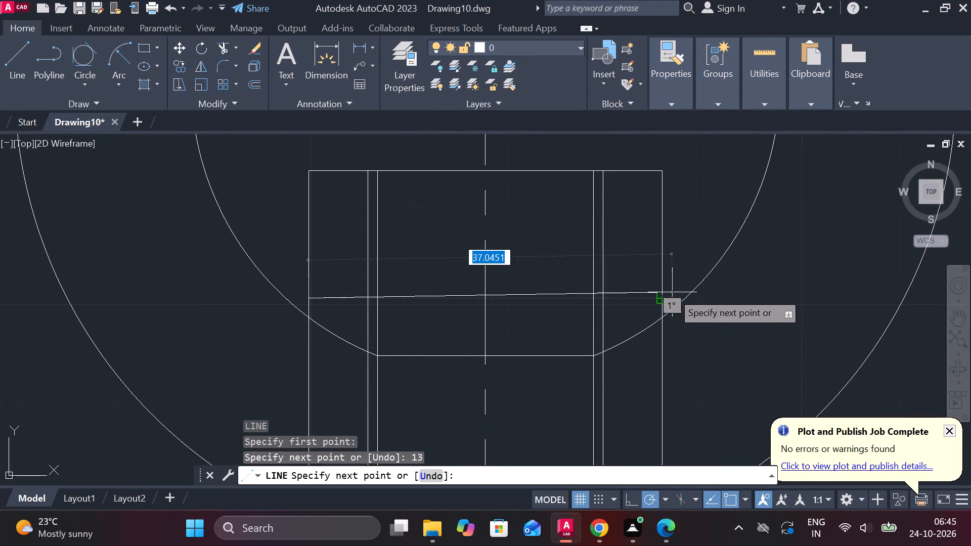
click(663, 301)
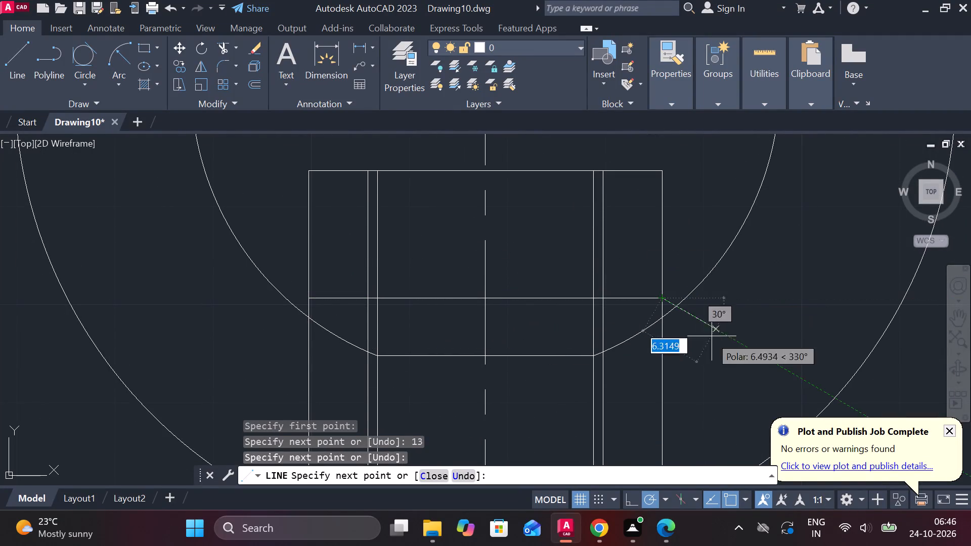
key(Escape)
Trim both outer vertical lines just below the new horizontal line and erase their leftover segments down to the collar.
text(TR)
key(space)
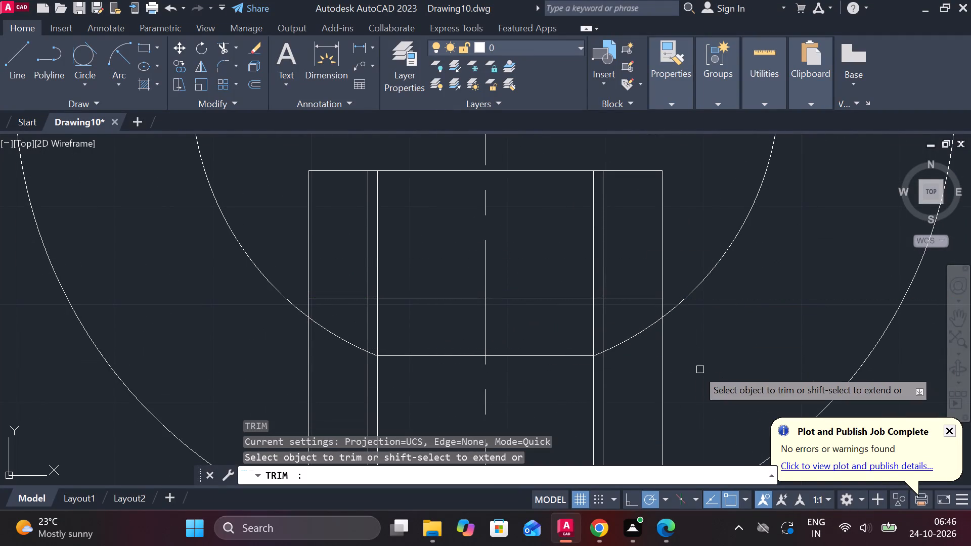
click(659, 304)
click(305, 305)
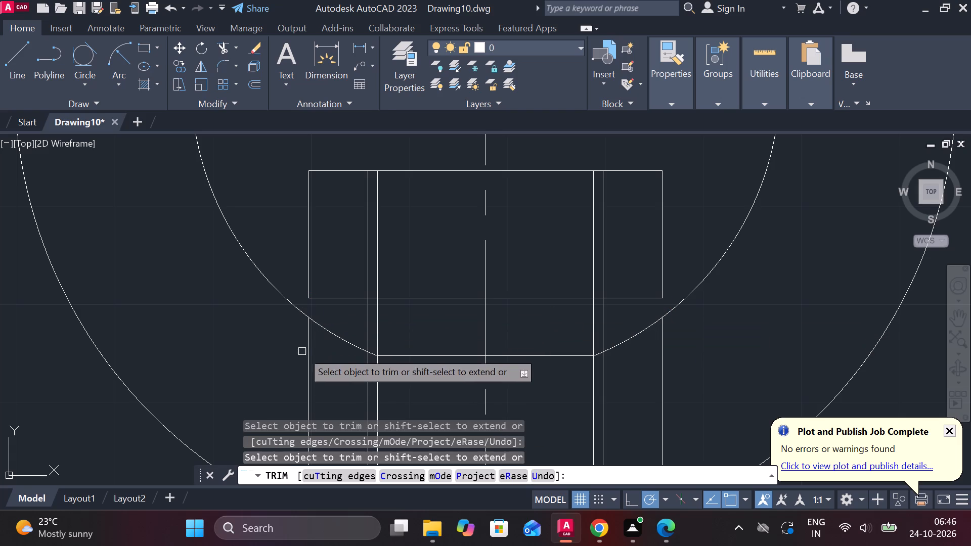
key(Escape)
click(310, 345)
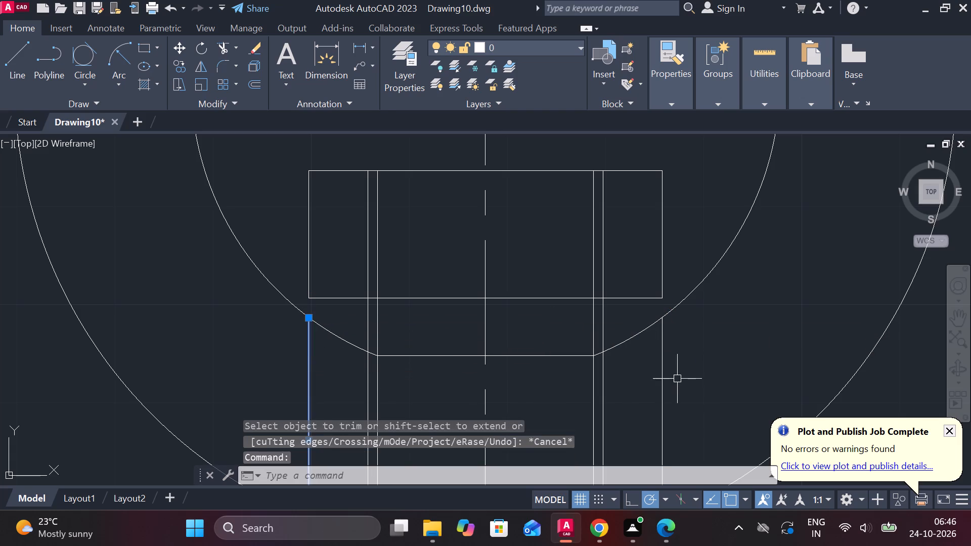
click(663, 357)
text(E)
key(space)
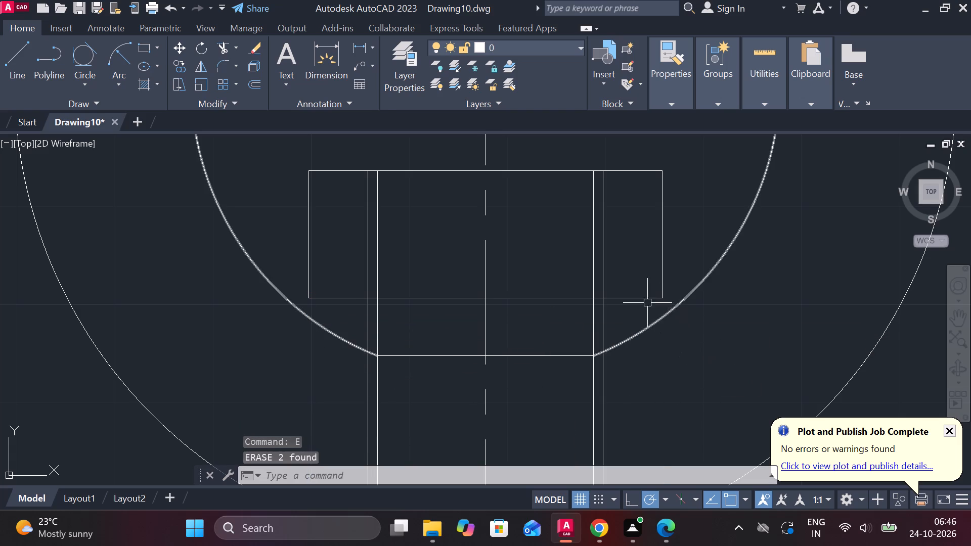
Trim the two pairs of inner vertical lines where they cross the inside of the rectangular block.
text(TR)
key(space)
drag(617, 255, 565, 243)
drag(414, 247, 338, 207)
Trim away the flat horizontal line closing the bottom of the inner ring circle, including its small leftover piece.
scroll(424, 262, down, 1)
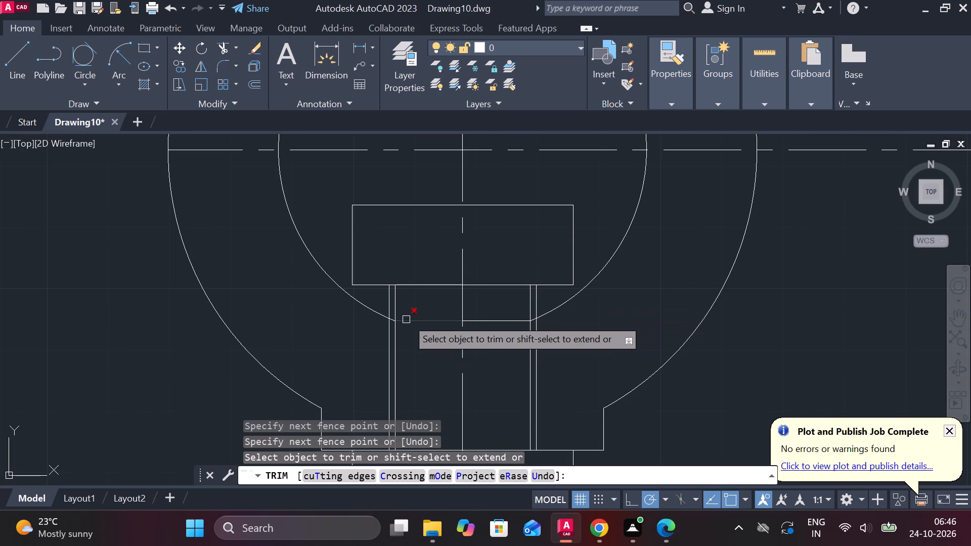
click(410, 321)
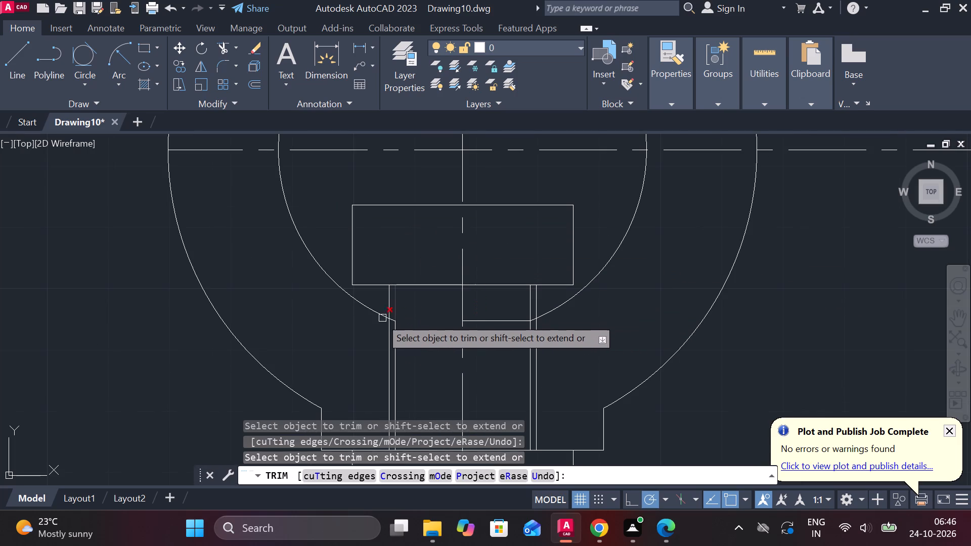
scroll(418, 327, up, 2)
scroll(424, 326, down, 1)
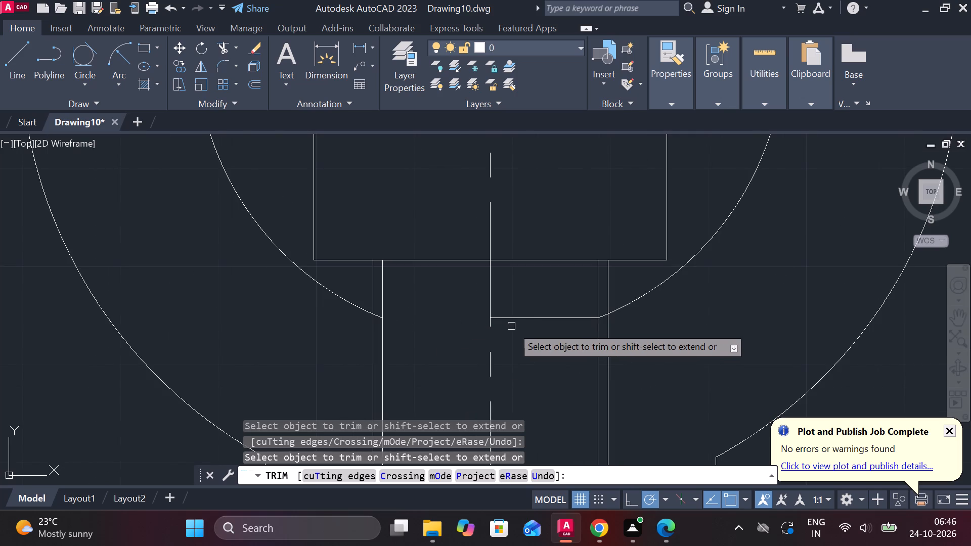
click(559, 320)
click(578, 322)
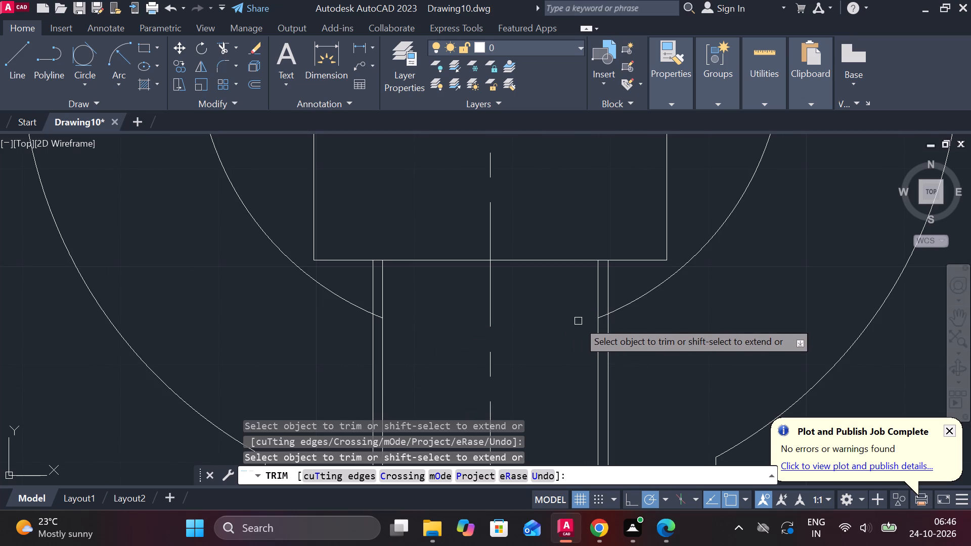
scroll(600, 322, up, 2)
click(603, 315)
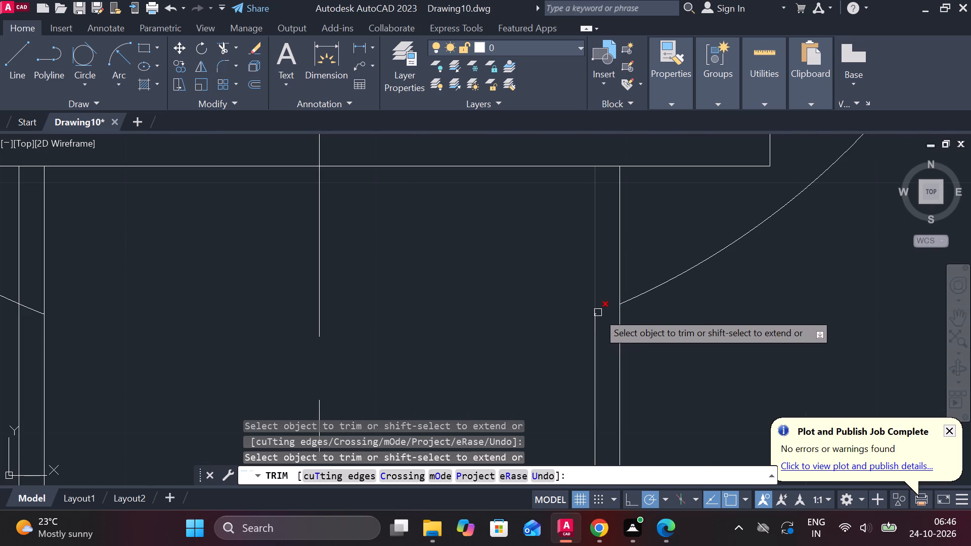
scroll(598, 312, up, 3)
click(587, 329)
scroll(587, 329, up, 2)
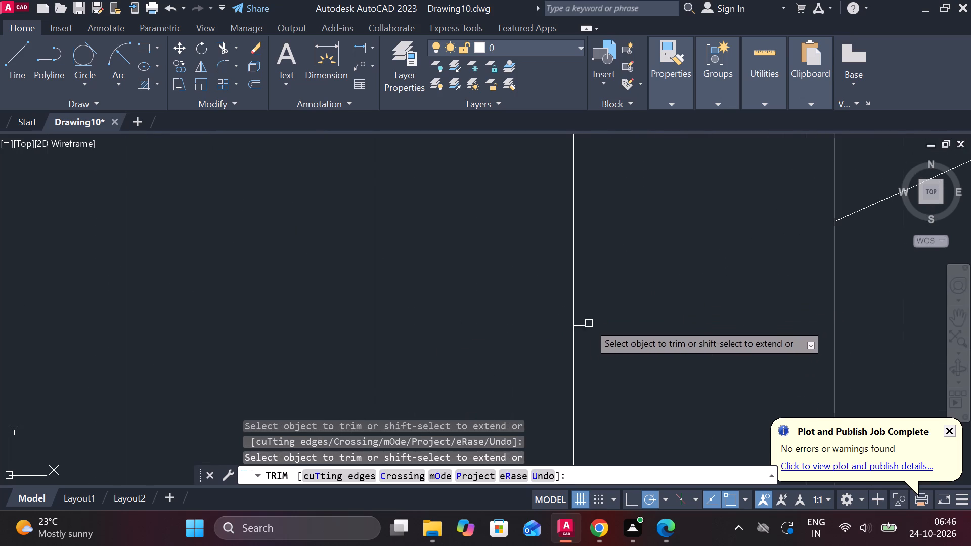
click(583, 324)
scroll(609, 325, down, 6)
scroll(565, 329, down, 2)
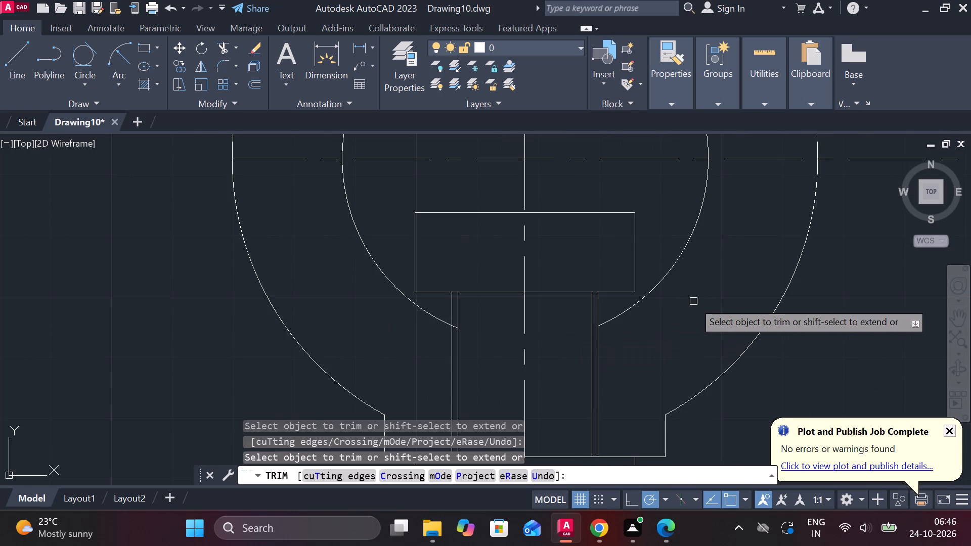
key(Escape)
Draw short horizontal lines outward from both lower corners of the block, reaching past the inner ring circle.
key(l)
key(Return)
scroll(685, 292, up, 2)
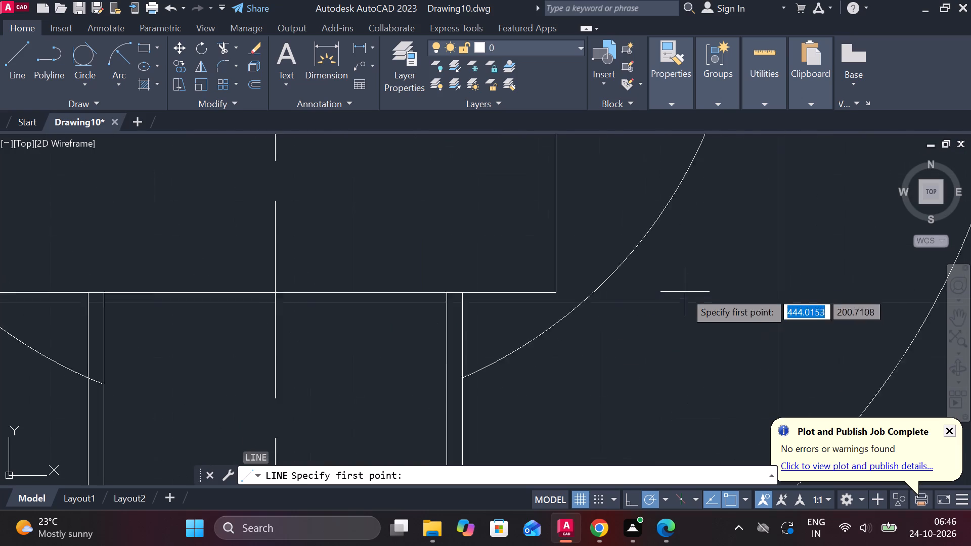
scroll(685, 292, up, 1)
click(488, 294)
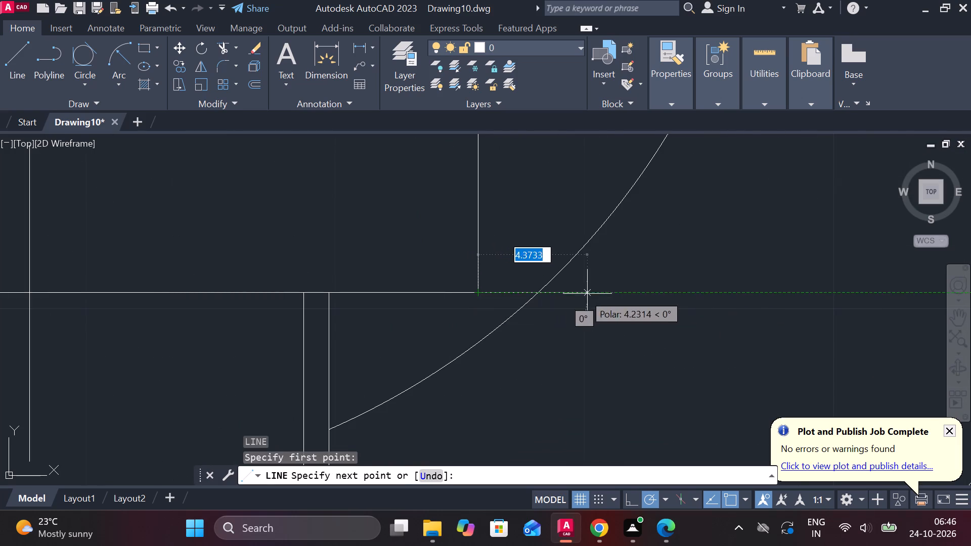
click(607, 294)
scroll(627, 303, down, 3)
key(Escape)
key(space)
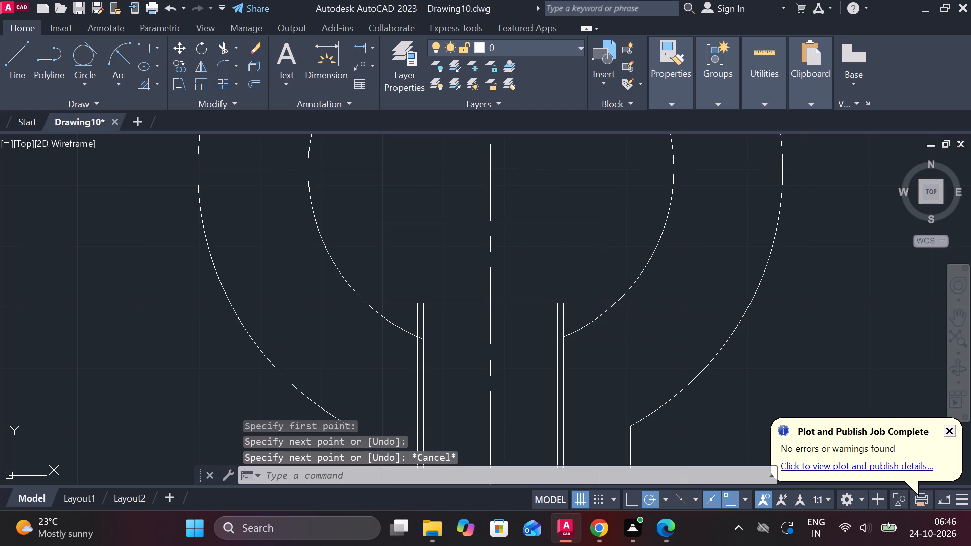
click(385, 305)
click(337, 305)
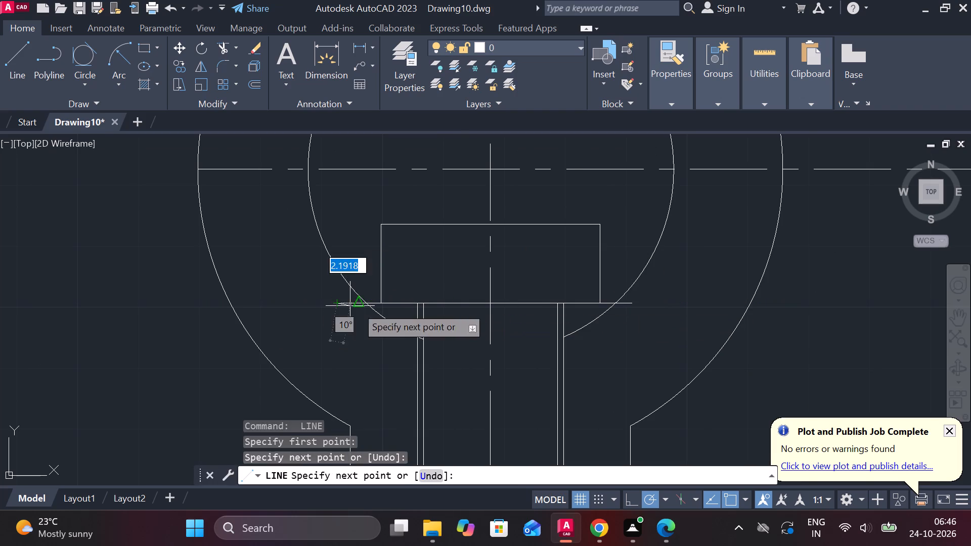
key(Escape)
Trim the inner ring arcs below the block's base line, the line's overshooting ends, and the small remnants between the inner vertical lines.
text(TR)
key(space)
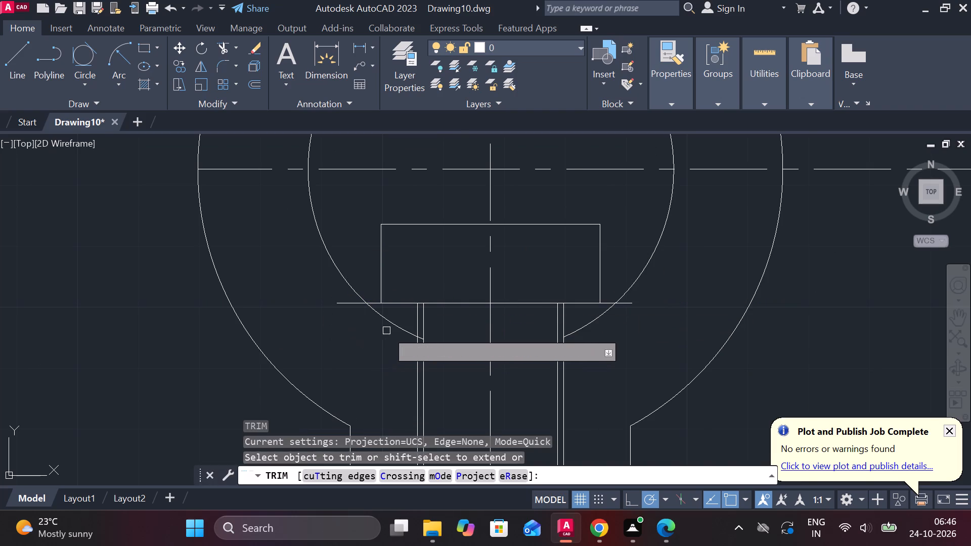
click(394, 326)
click(351, 306)
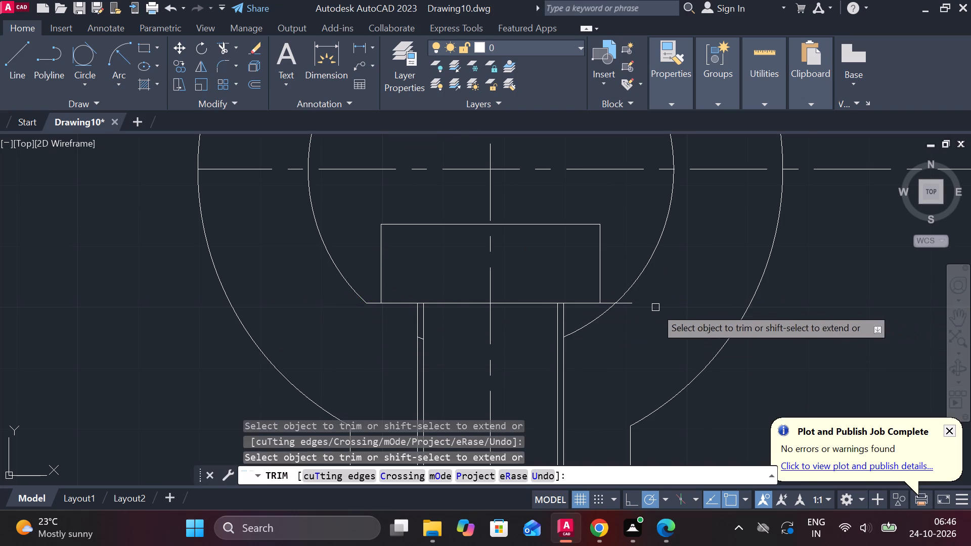
click(628, 304)
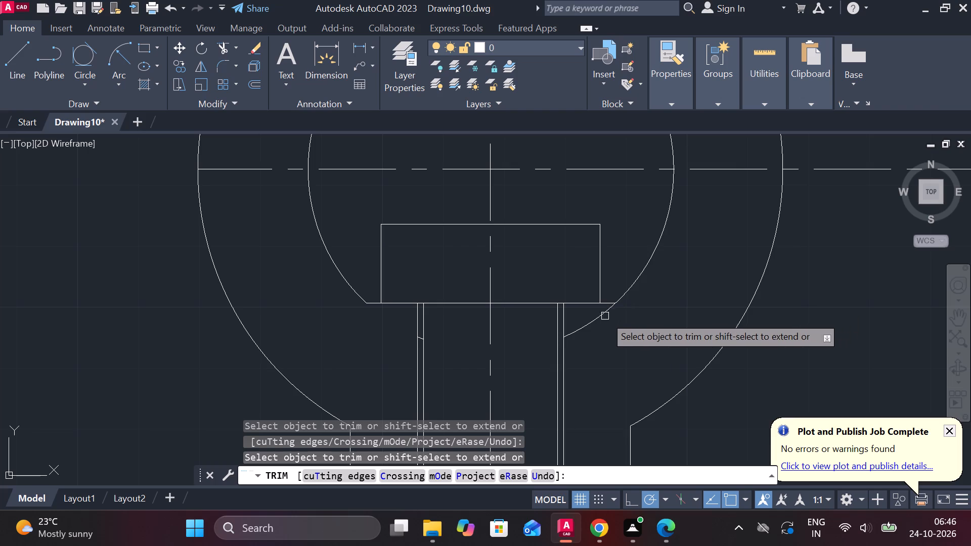
click(604, 316)
scroll(411, 358, up, 3)
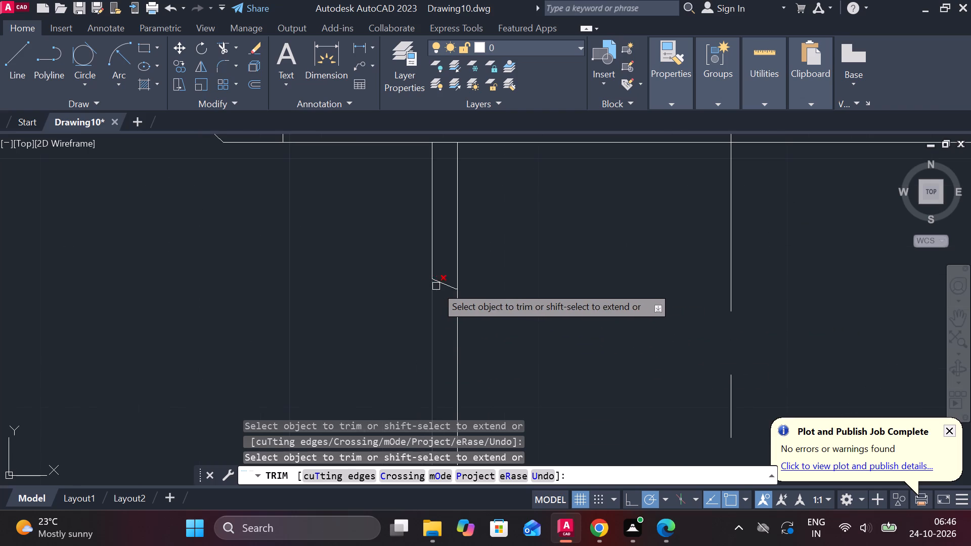
click(439, 285)
scroll(437, 289, up, 3)
scroll(479, 294, up, 3)
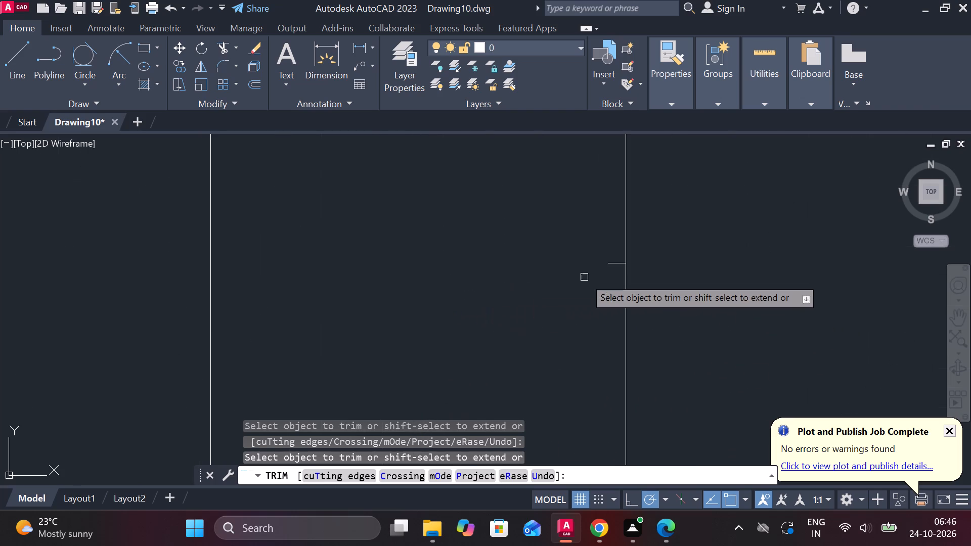
click(620, 264)
scroll(640, 276, down, 8)
scroll(683, 309, down, 1)
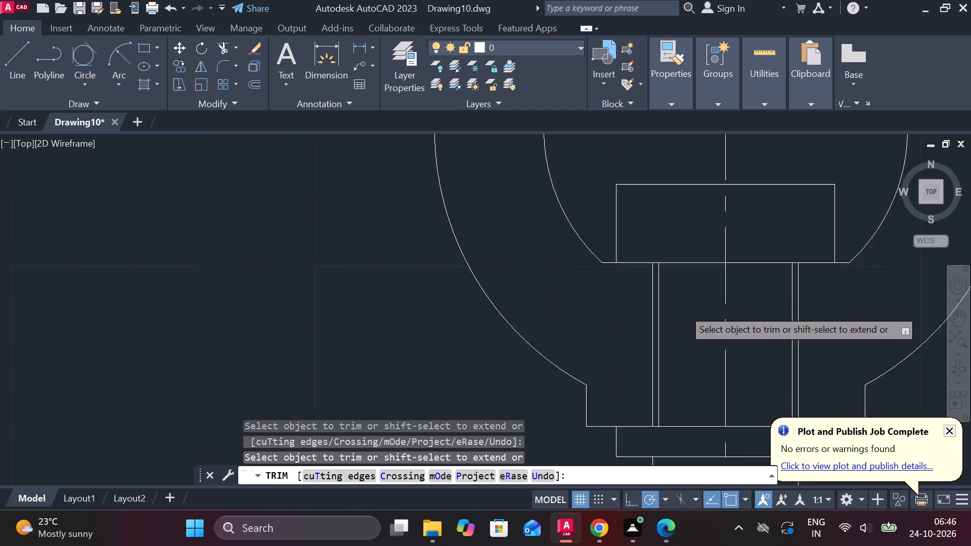
scroll(683, 309, down, 3)
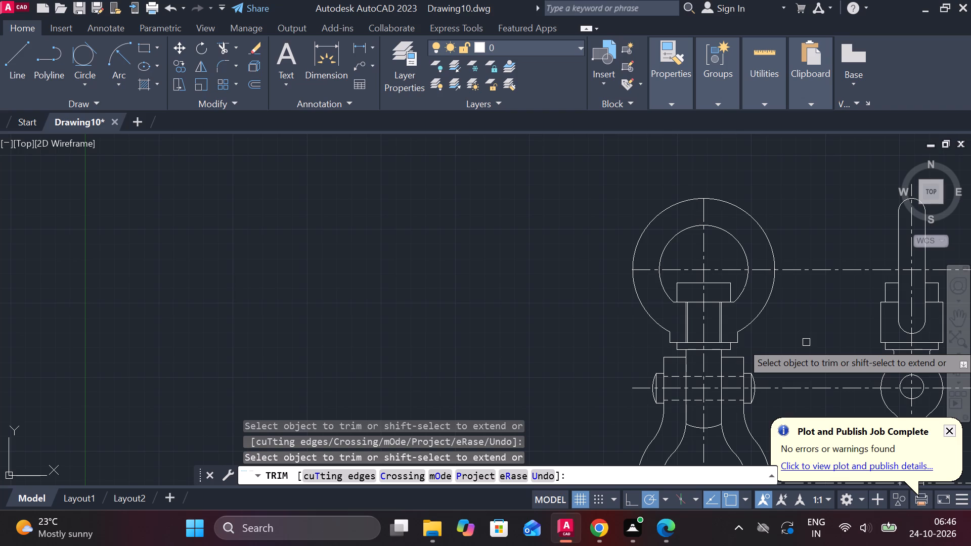
middle_drag(813, 343, 724, 294)
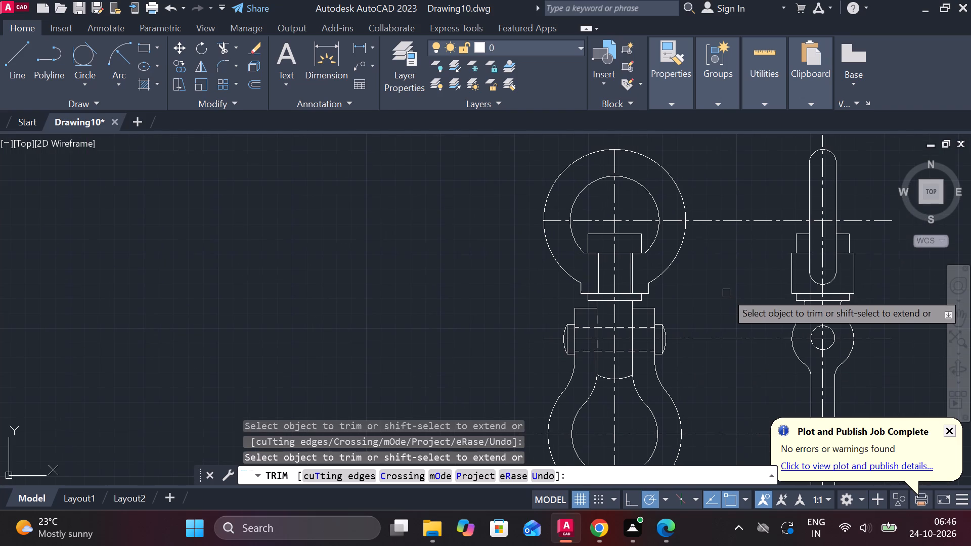
middle_drag(717, 286, 669, 241)
middle_drag(676, 308, 636, 284)
key(Escape)
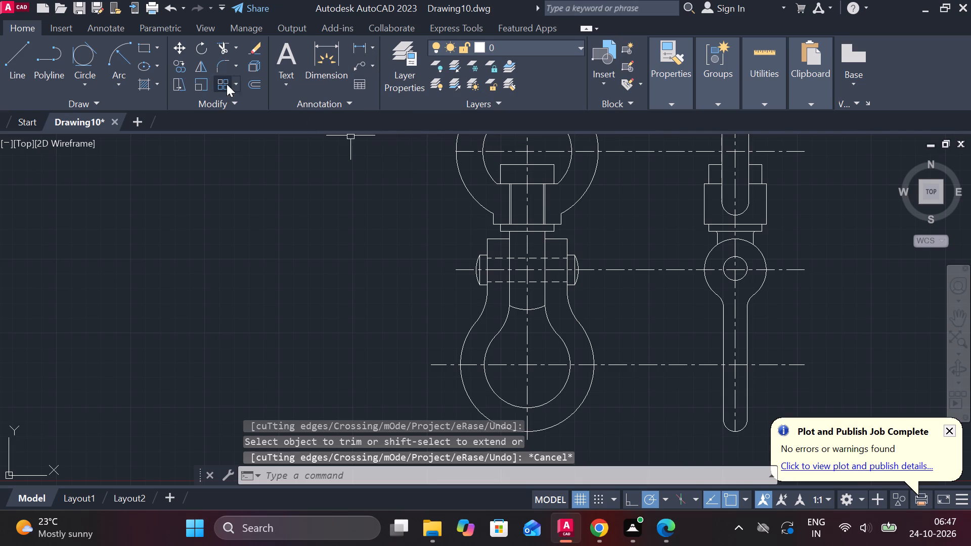
Draw a wavy spline break line across the front view's lower-left ring, from the inner circle to the outer circle.
key(s)
key(p)
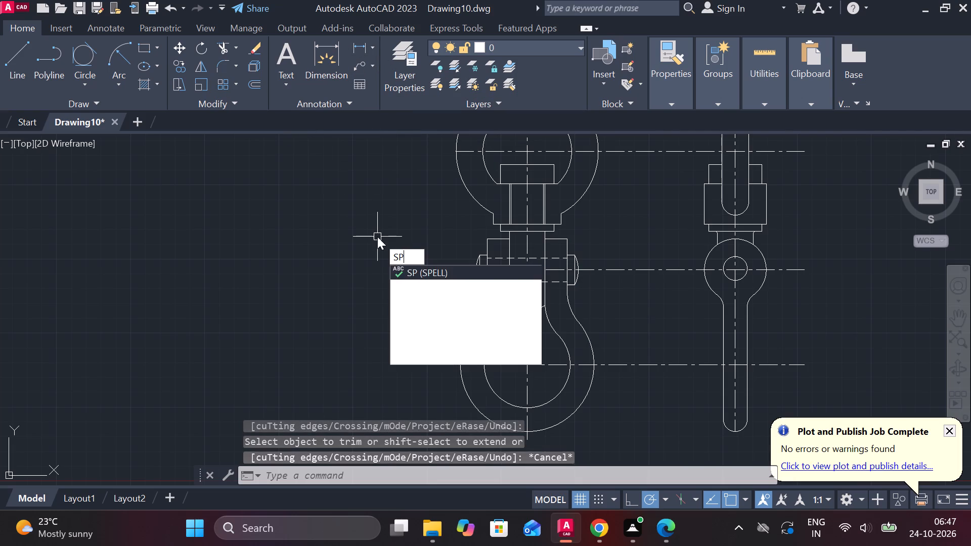
click(420, 288)
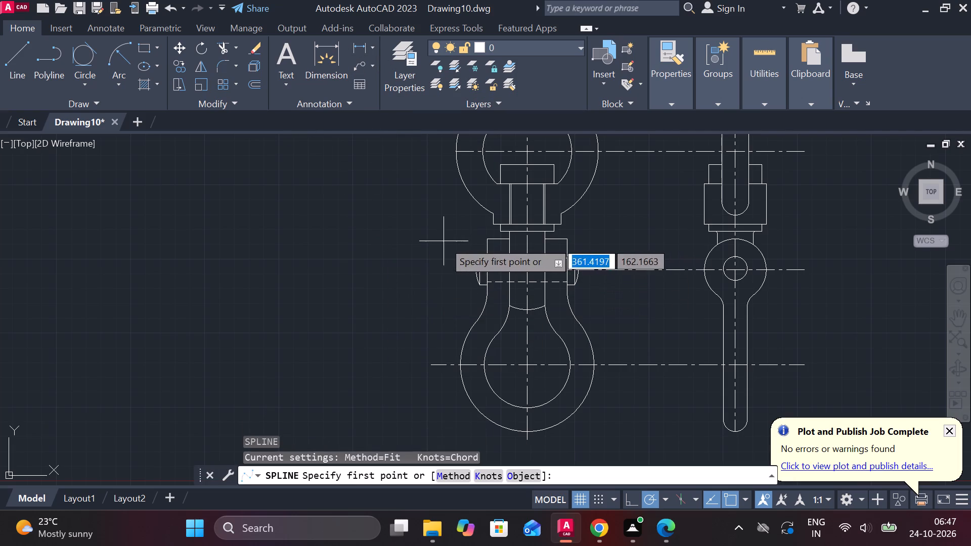
middle_drag(444, 241, 417, 275)
scroll(421, 272, up, 1)
middle_drag(452, 232, 425, 297)
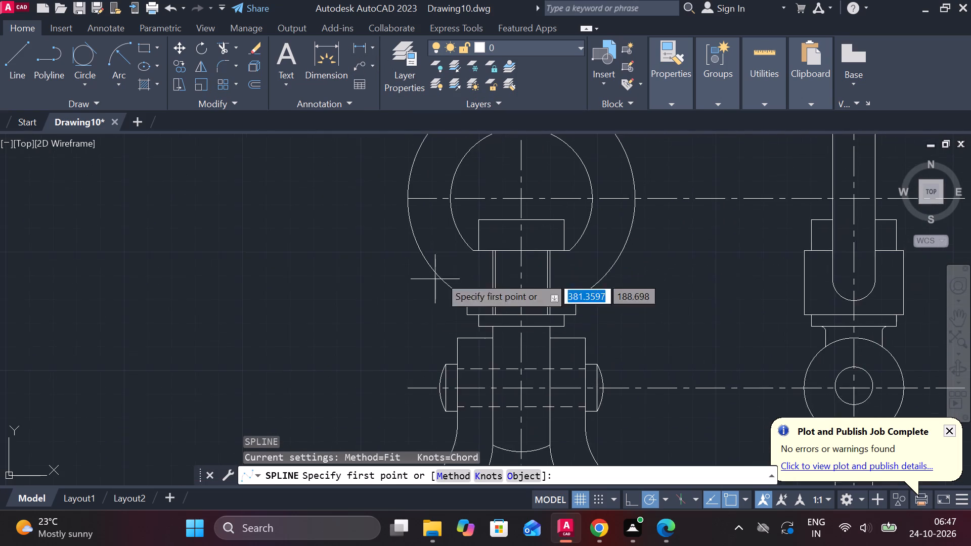
scroll(464, 254, up, 1)
click(451, 223)
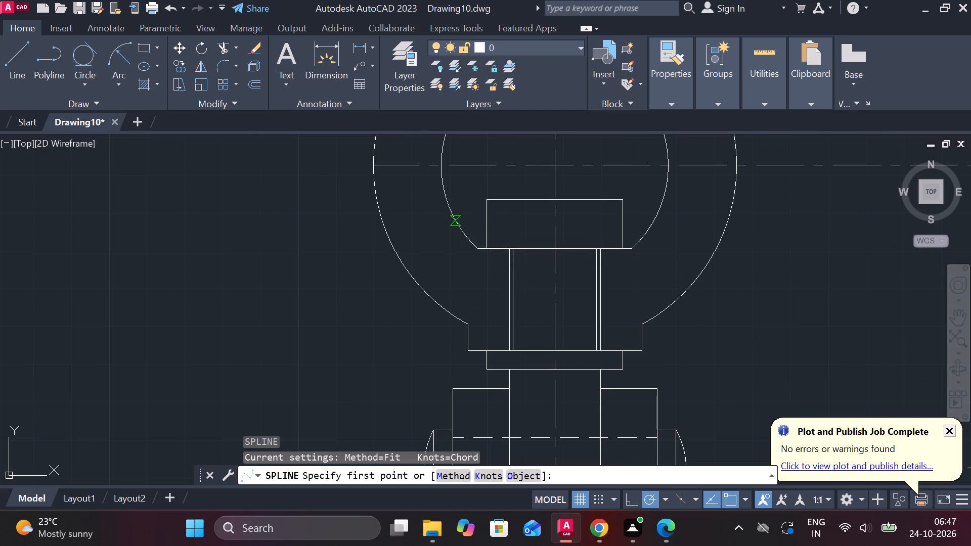
scroll(445, 233, up, 3)
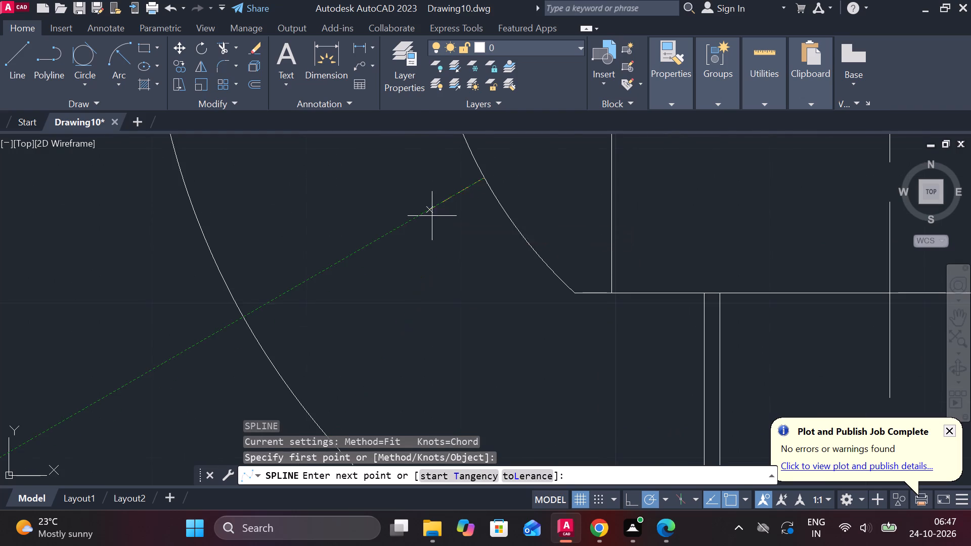
click(432, 216)
click(431, 238)
click(408, 264)
click(386, 266)
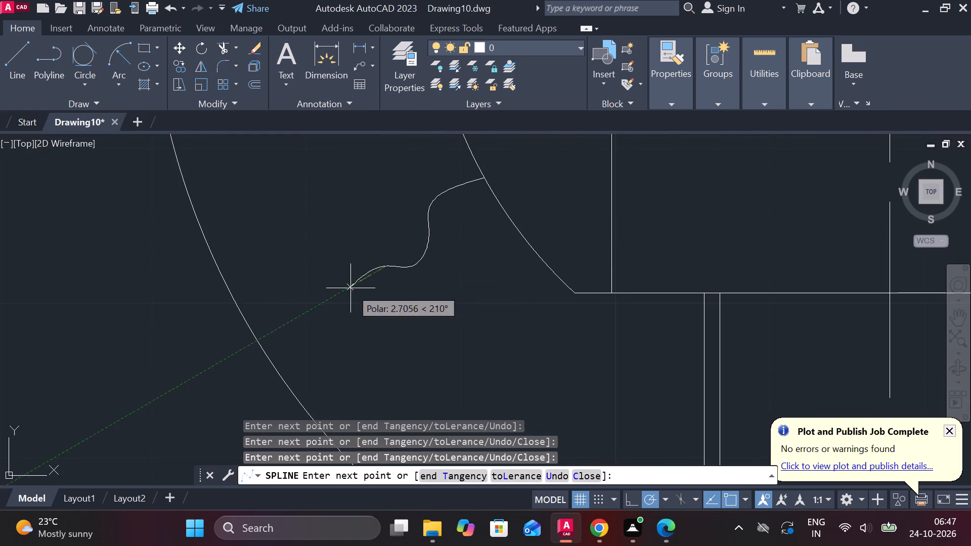
drag(348, 291, 348, 298)
click(340, 314)
drag(322, 323, 318, 331)
middle_drag(313, 343, 372, 291)
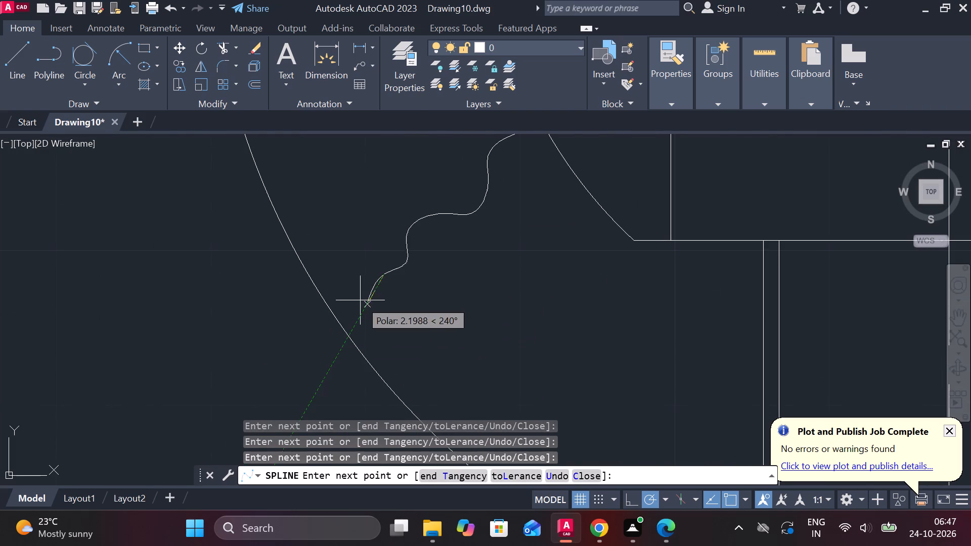
click(357, 301)
click(337, 316)
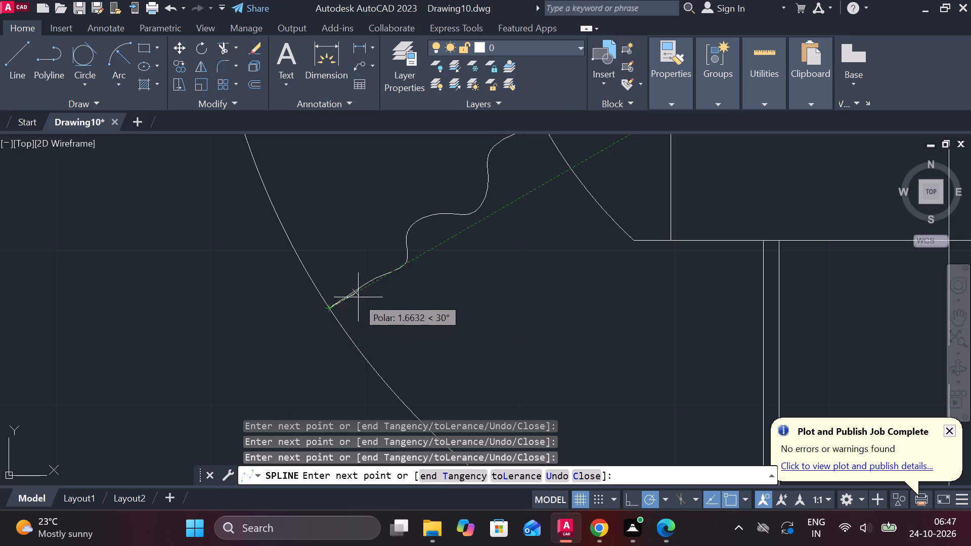
key(Return)
Mirror the wavy break line about the front view's vertical centre line, keeping the source object.
scroll(444, 305, down, 3)
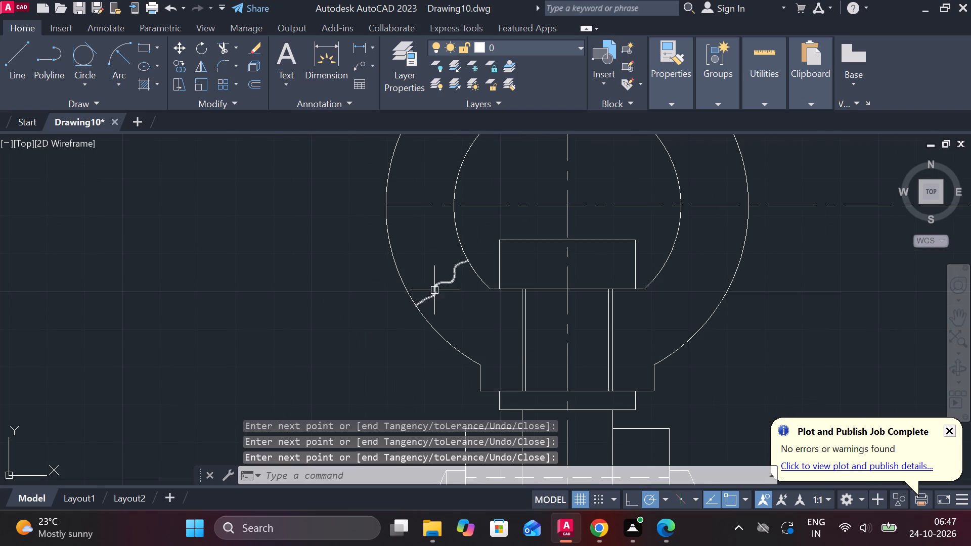
click(434, 289)
text(MI)
key(Return)
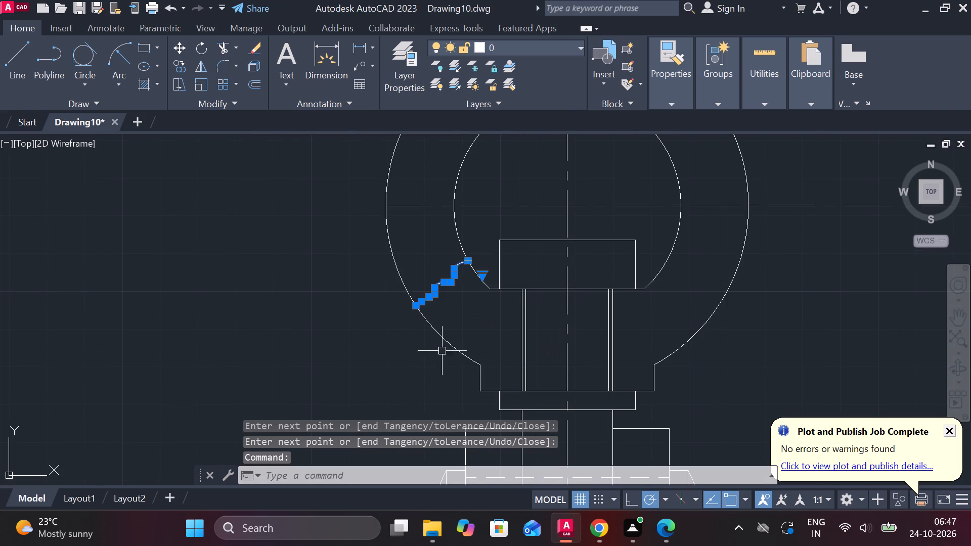
text(MI)
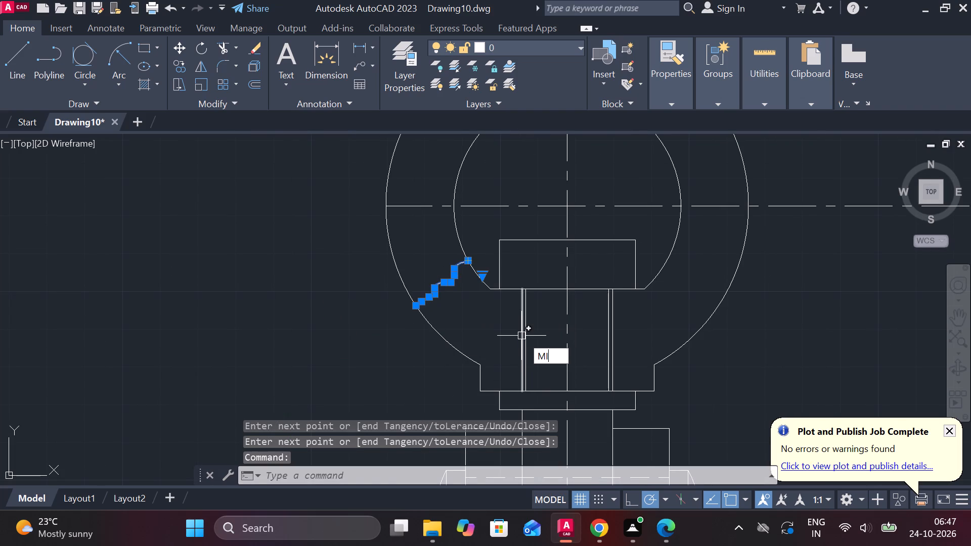
key(Return)
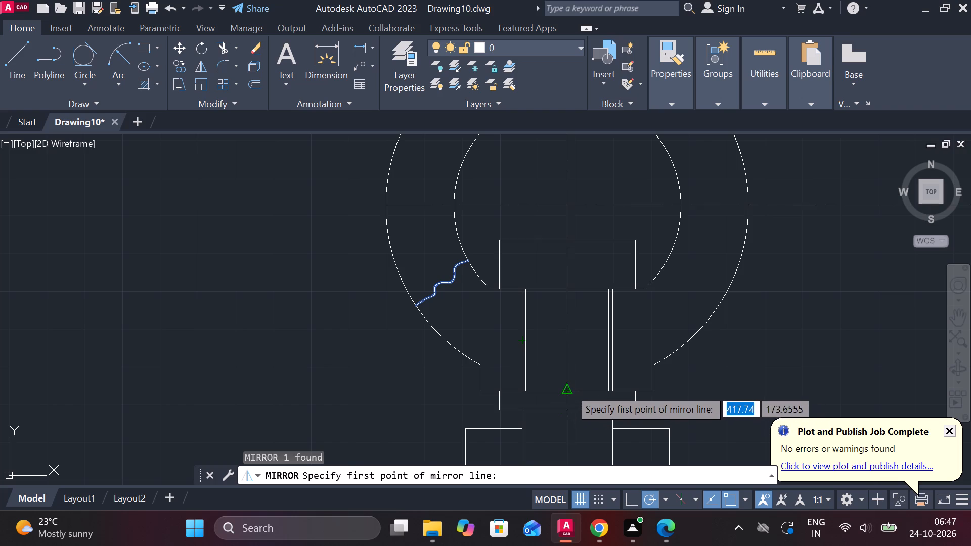
click(569, 389)
click(565, 232)
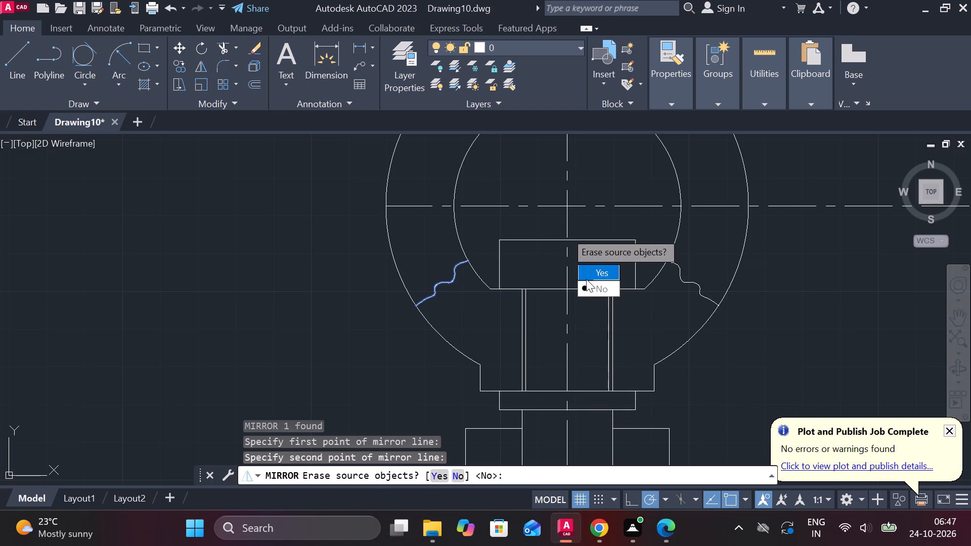
drag(585, 290, 565, 232)
Hatch the two ring regions beside the inner vertical lines, below the break lines, with the ANSI31 pattern.
scroll(676, 309, down, 1)
middle_drag(676, 309, 658, 309)
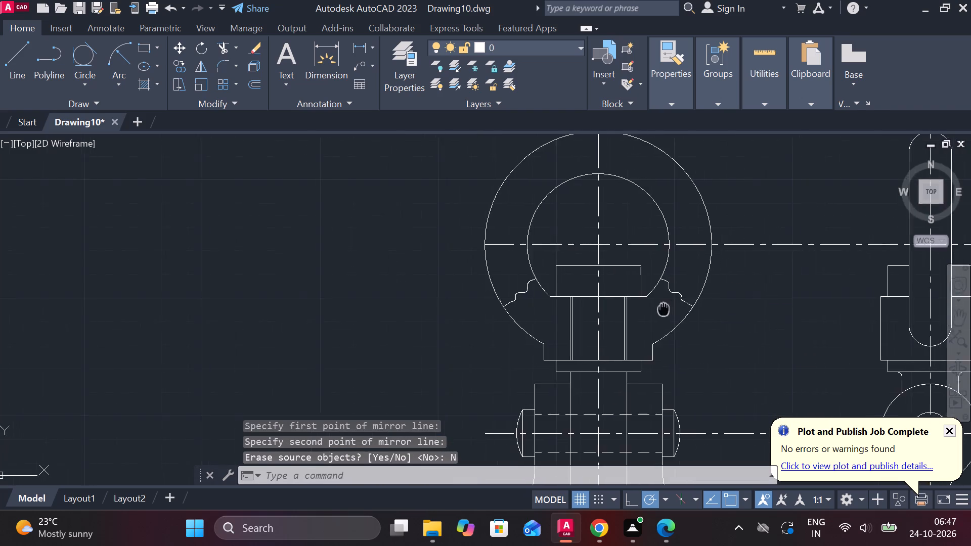
middle_drag(658, 309, 633, 246)
click(148, 84)
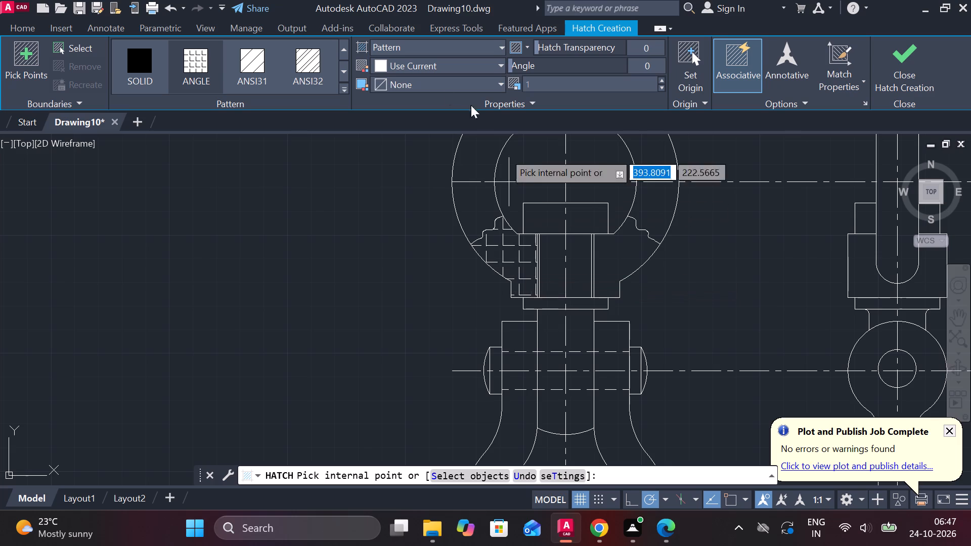
click(280, 59)
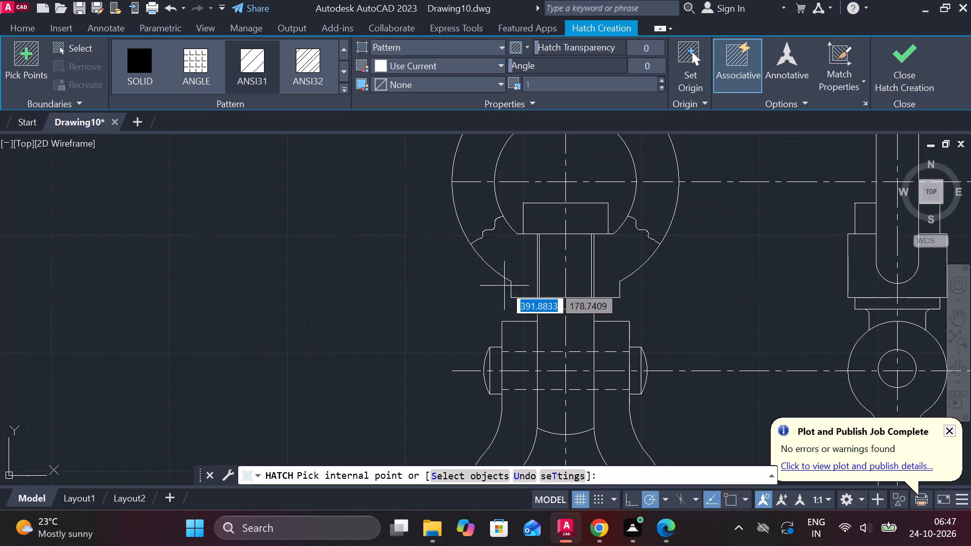
click(506, 263)
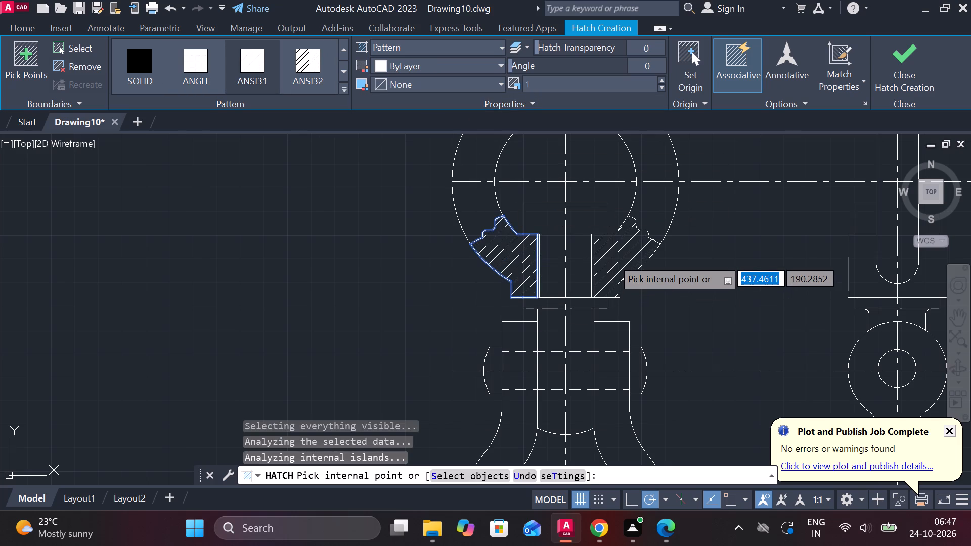
click(612, 258)
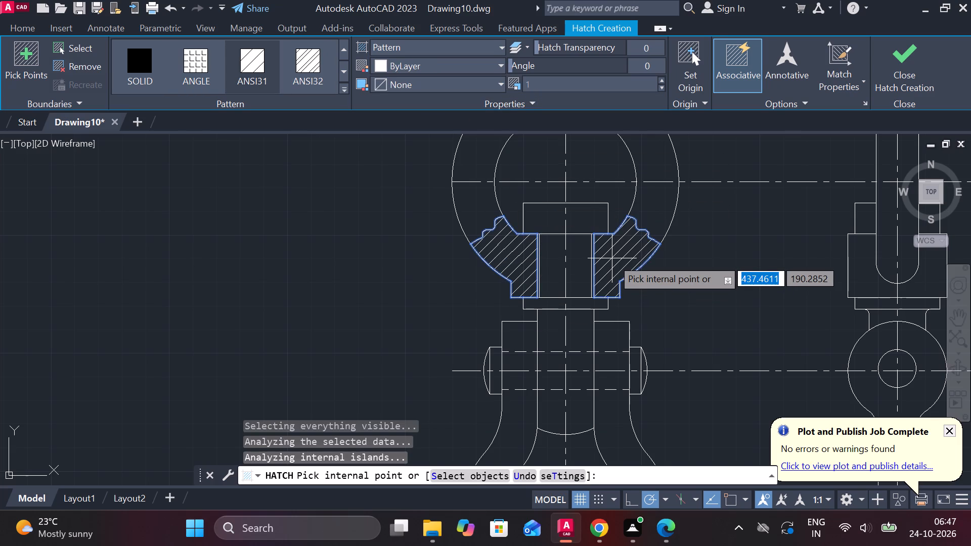
click(913, 80)
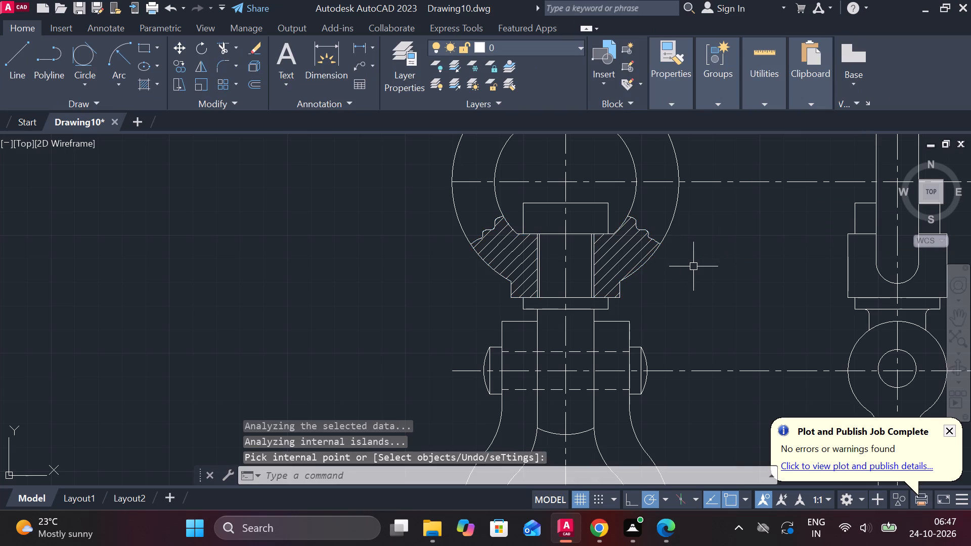
Lengthen the upper ring's horizontal centre line at its left end so it extends past the outer circle.
scroll(698, 271, down, 2)
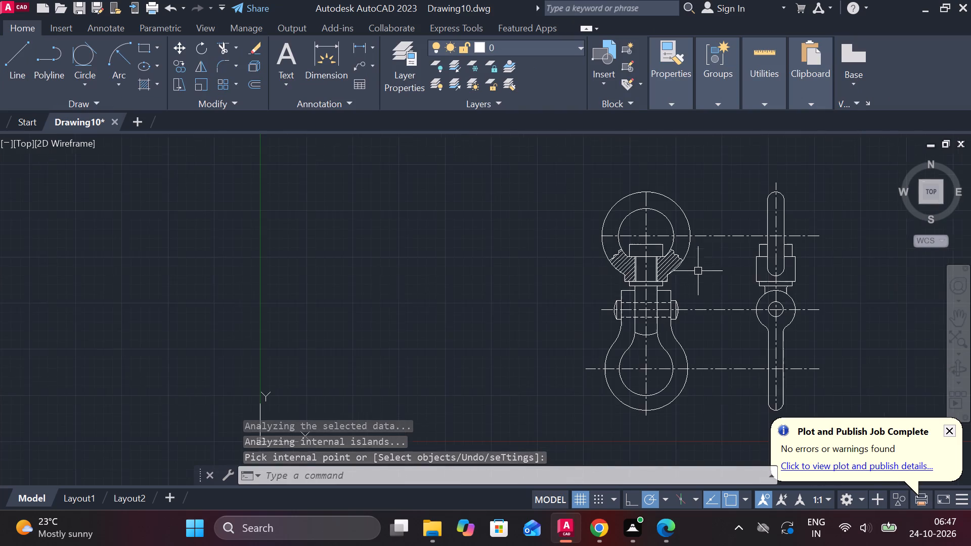
middle_drag(707, 280, 628, 224)
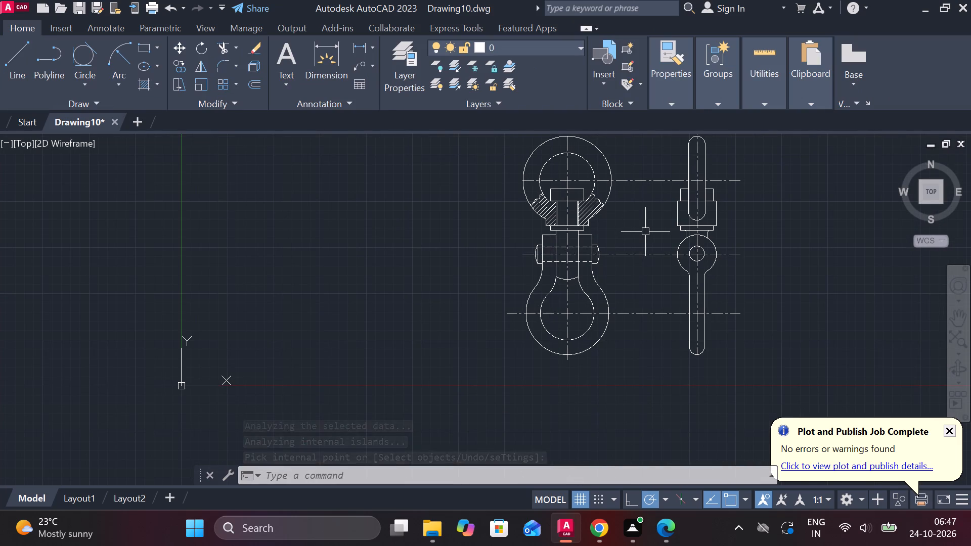
middle_drag(645, 232, 660, 298)
scroll(582, 267, up, 2)
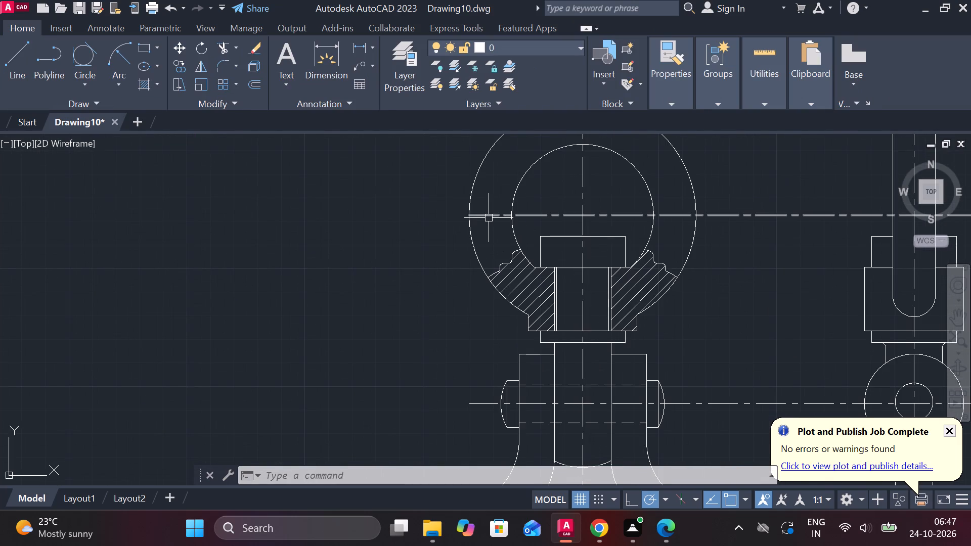
click(489, 216)
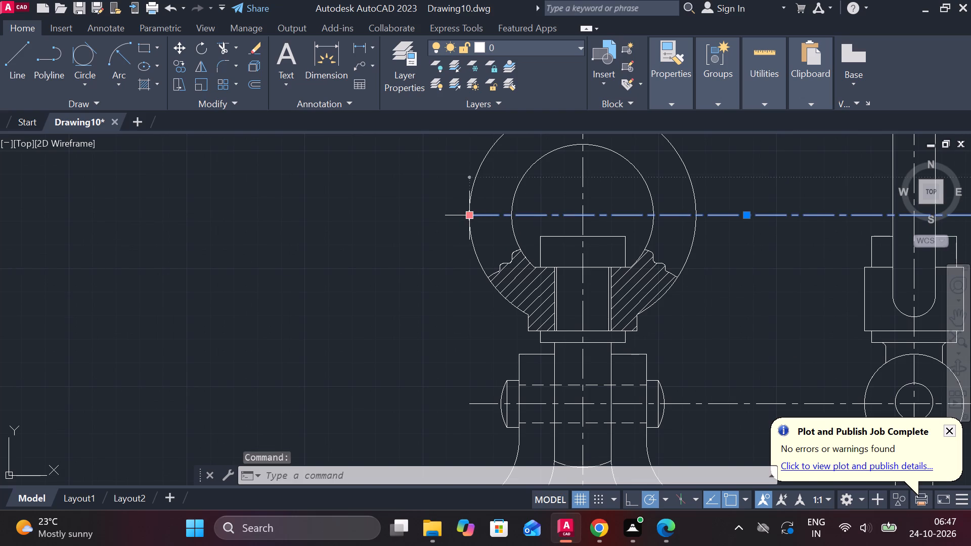
click(515, 251)
click(435, 249)
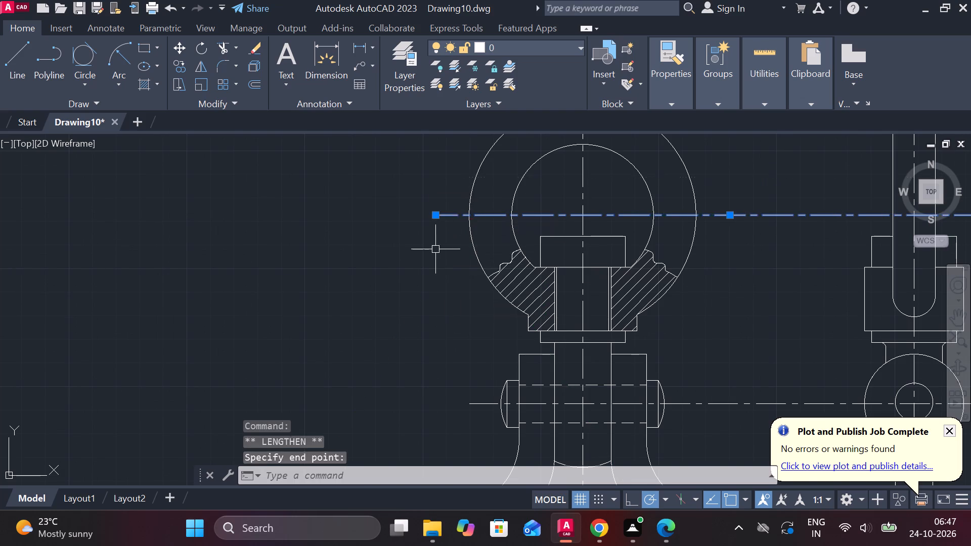
scroll(449, 256, down, 2)
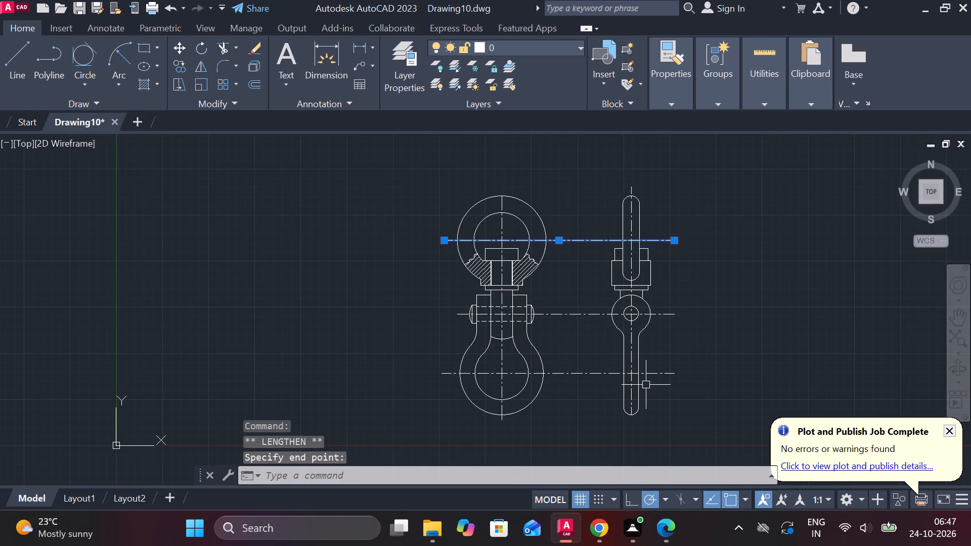
key(Escape)
Add a vertical linear dimension for the height of the side view's small upper block, placed on its left side.
scroll(676, 376, up, 1)
middle_drag(677, 375, 699, 341)
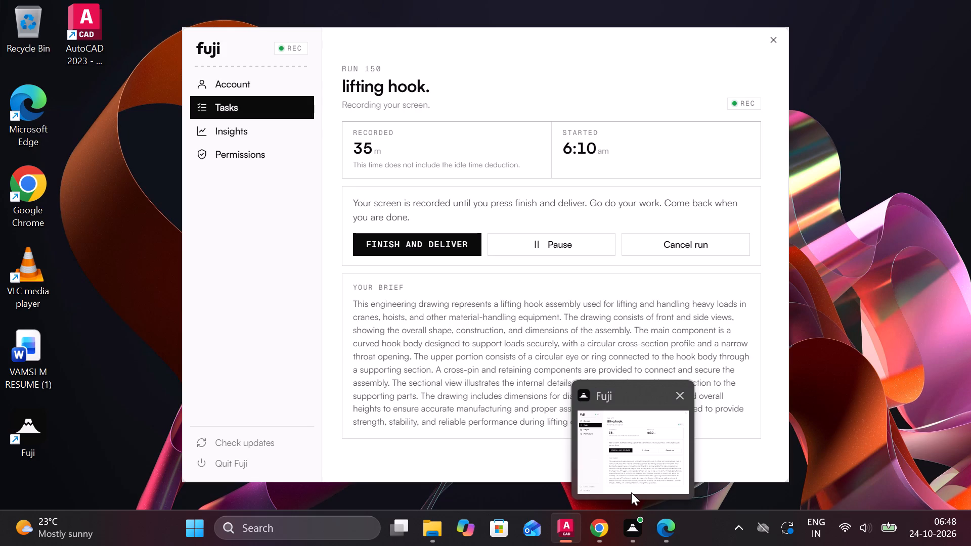
middle_drag(584, 254, 621, 322)
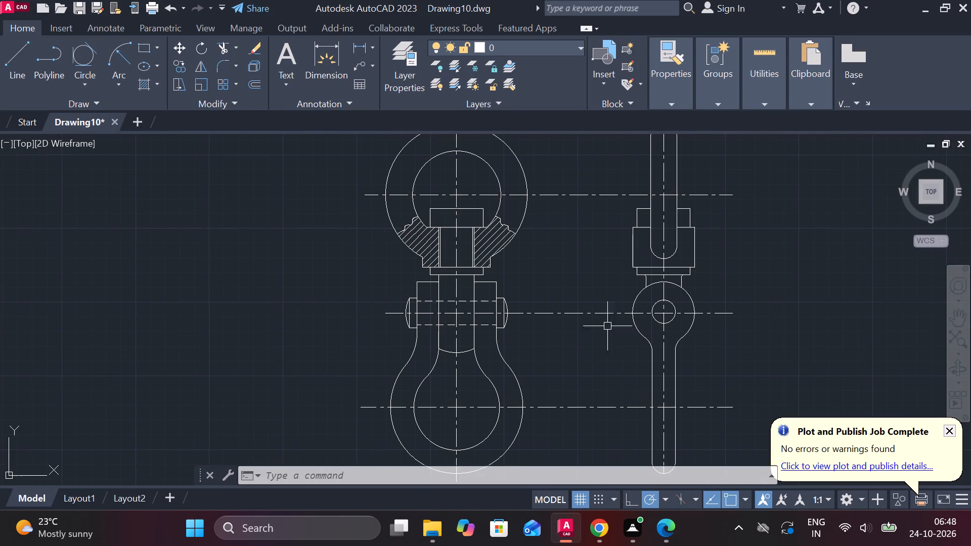
middle_drag(584, 278, 601, 372)
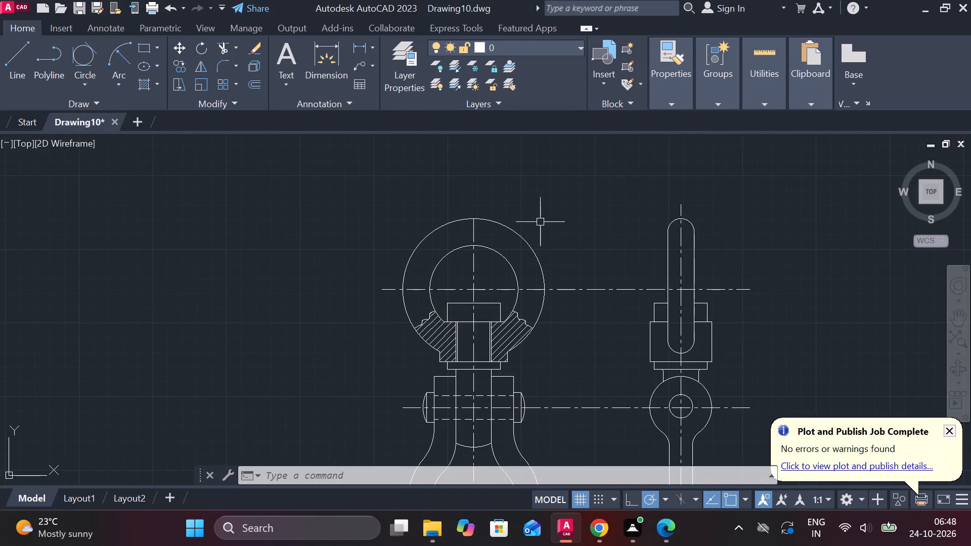
click(357, 46)
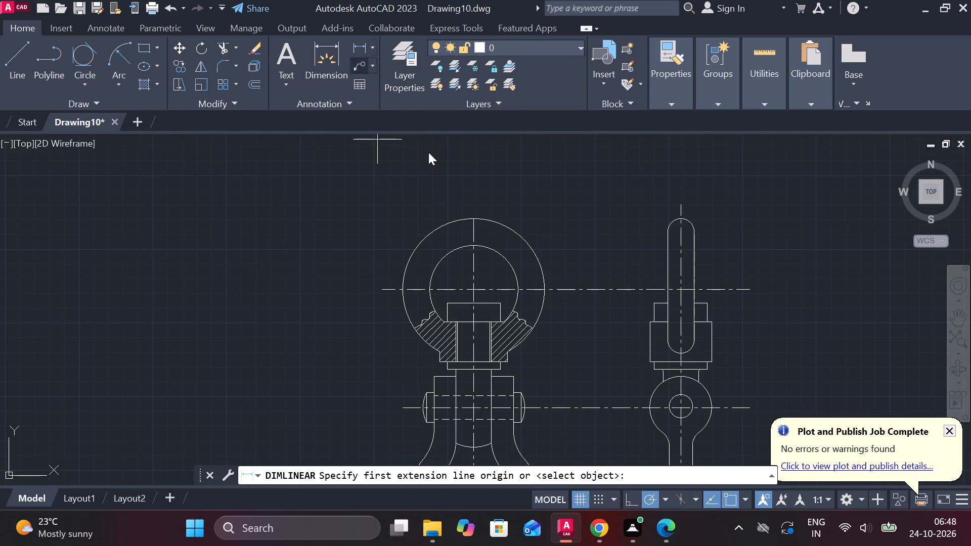
middle_drag(537, 280, 413, 192)
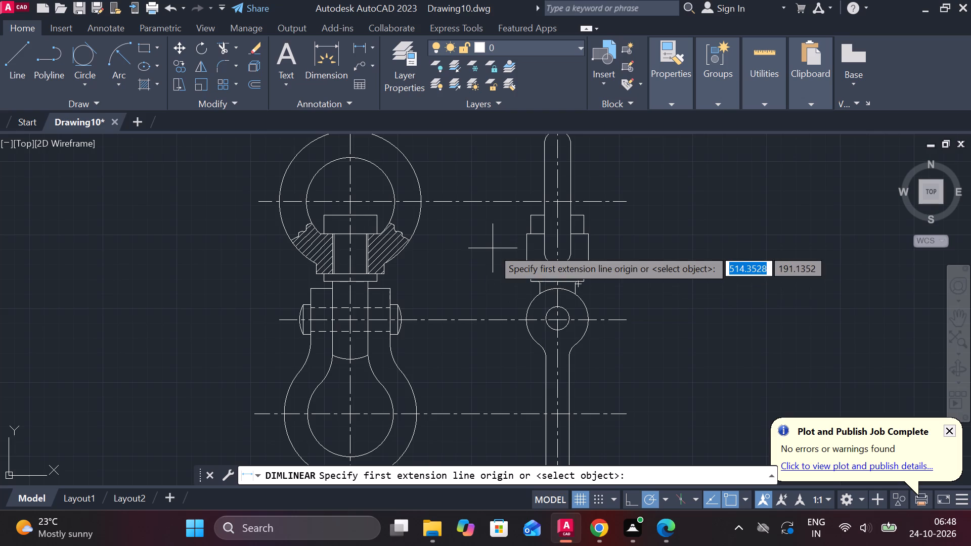
scroll(493, 248, up, 2)
click(599, 161)
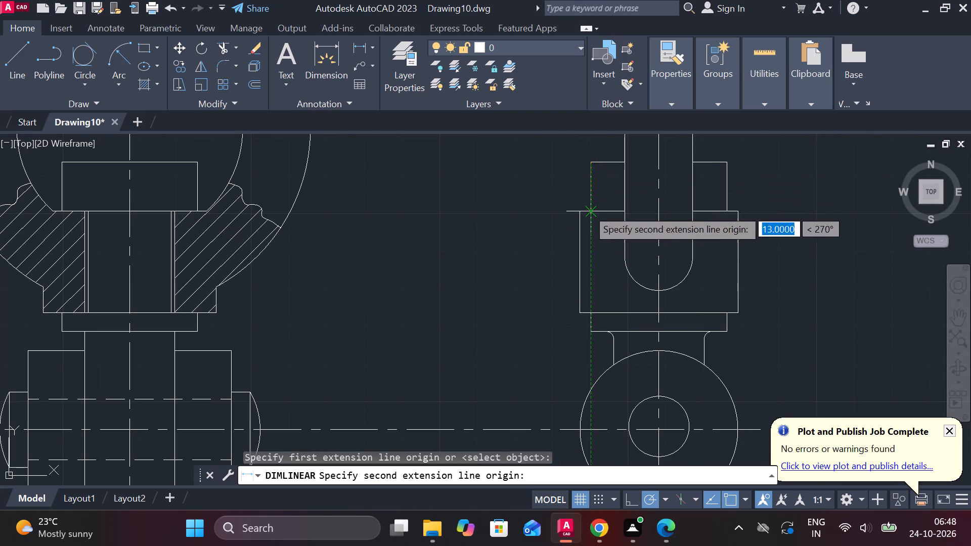
click(588, 208)
click(545, 210)
scroll(545, 222, down, 3)
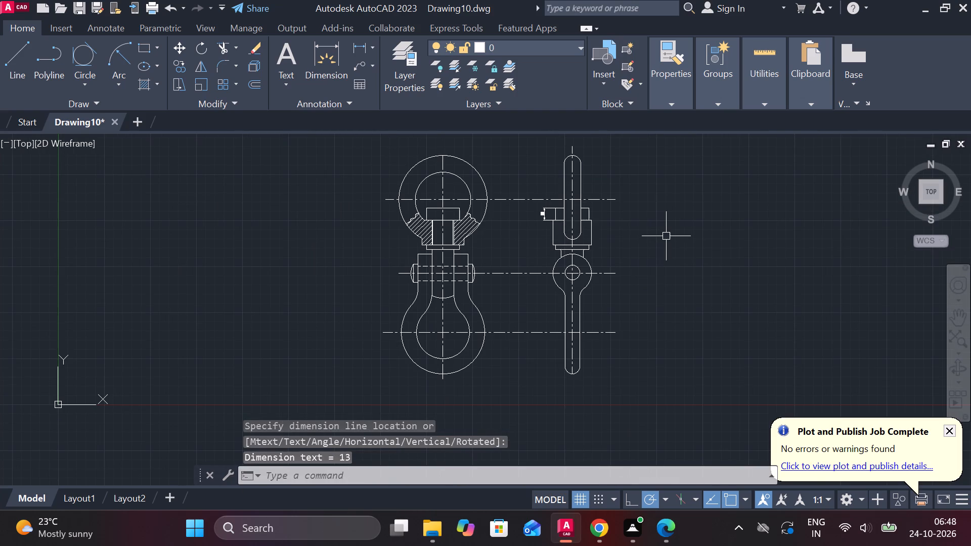
key(Escape)
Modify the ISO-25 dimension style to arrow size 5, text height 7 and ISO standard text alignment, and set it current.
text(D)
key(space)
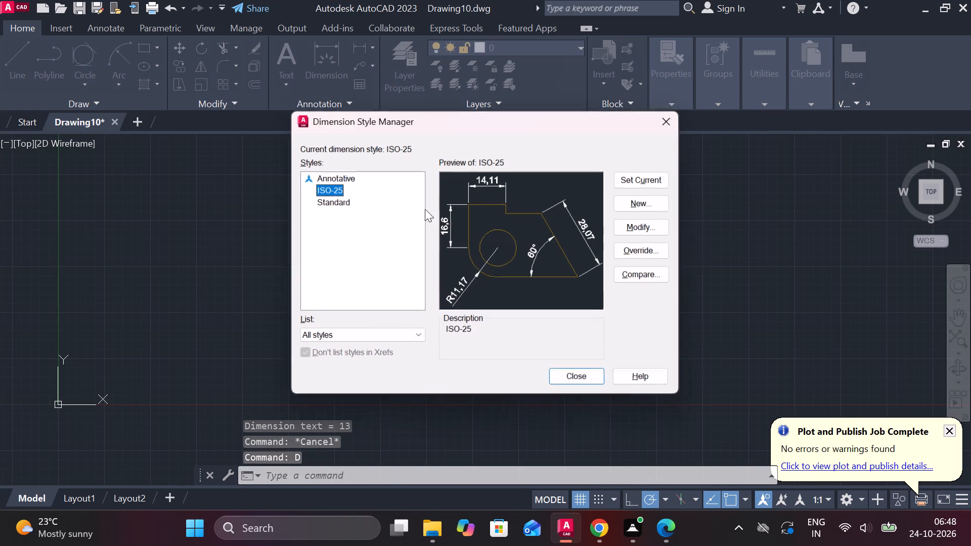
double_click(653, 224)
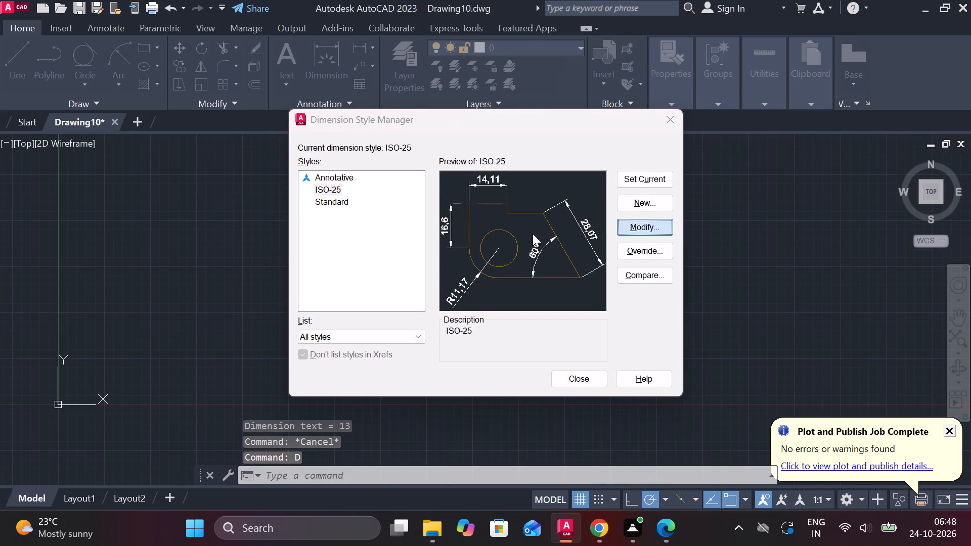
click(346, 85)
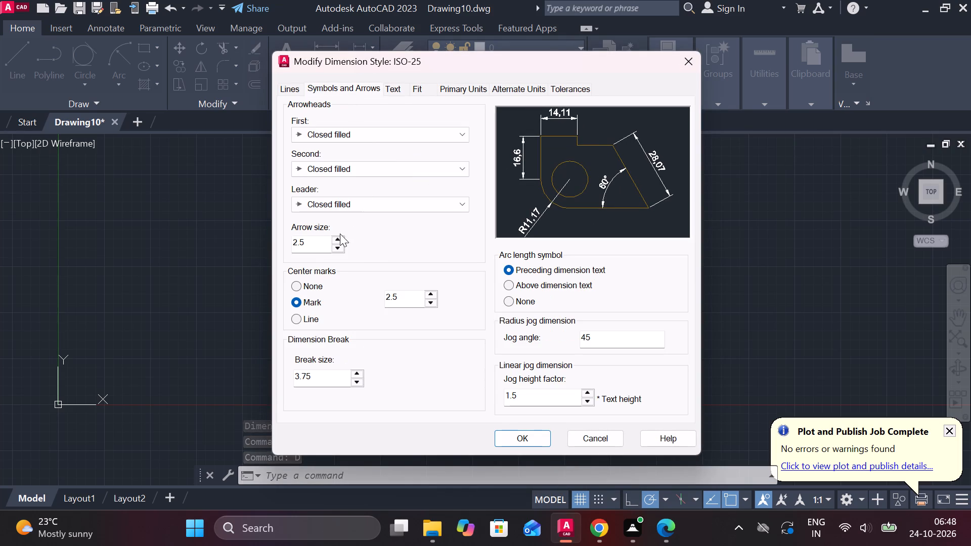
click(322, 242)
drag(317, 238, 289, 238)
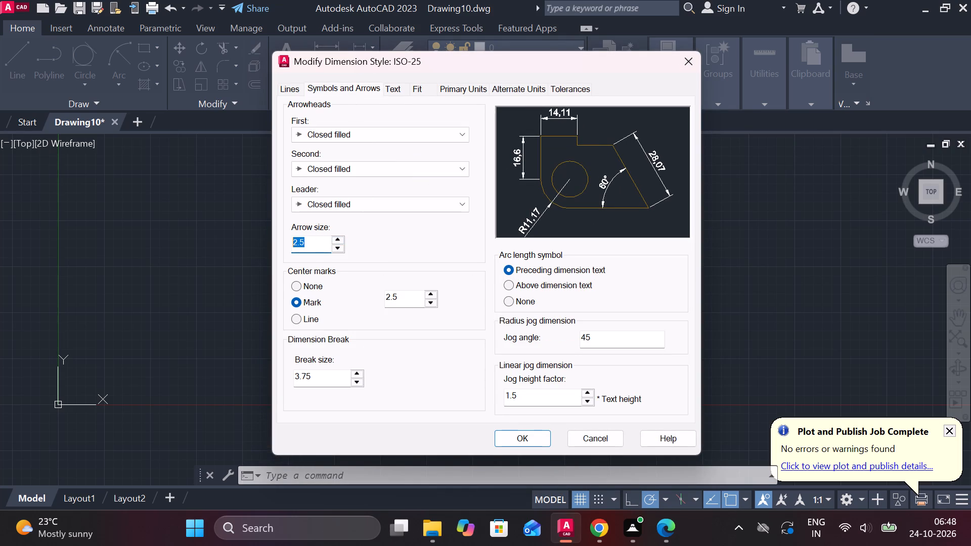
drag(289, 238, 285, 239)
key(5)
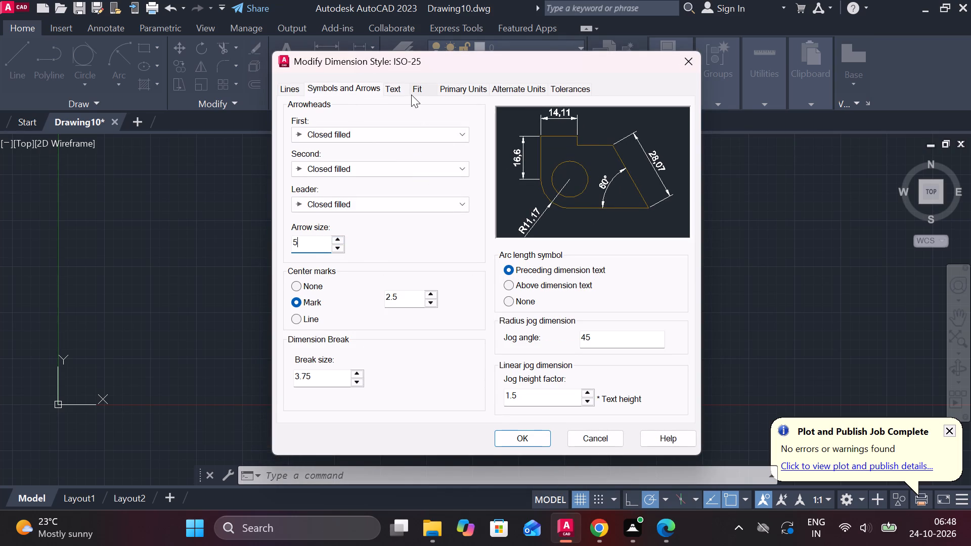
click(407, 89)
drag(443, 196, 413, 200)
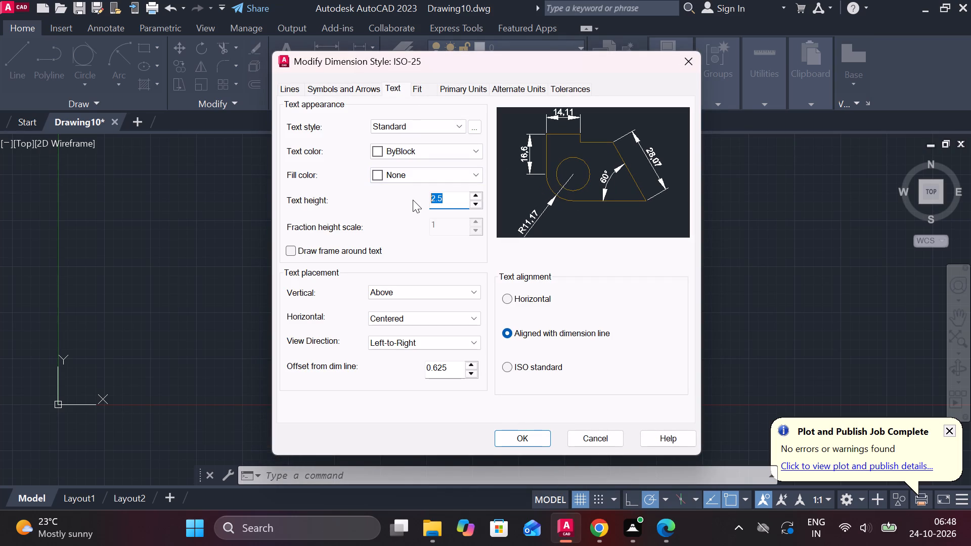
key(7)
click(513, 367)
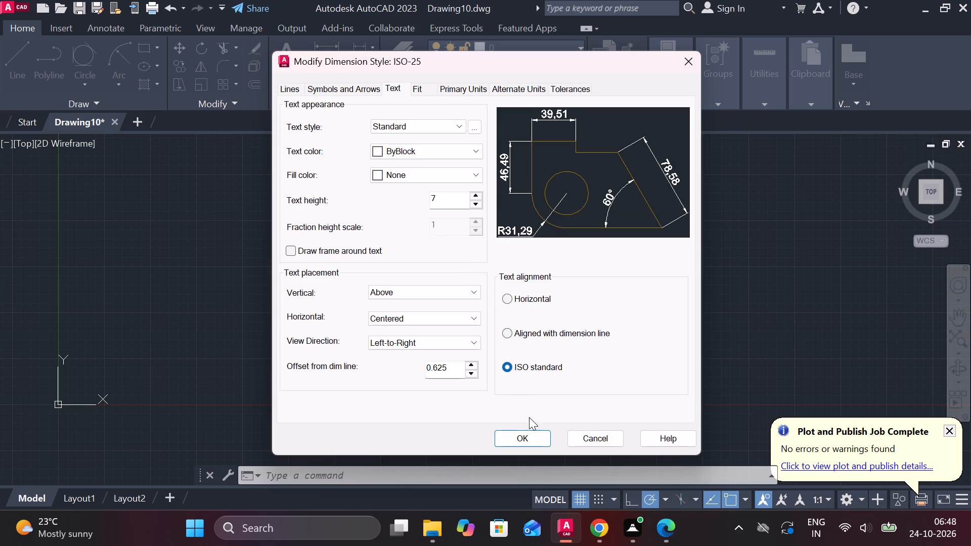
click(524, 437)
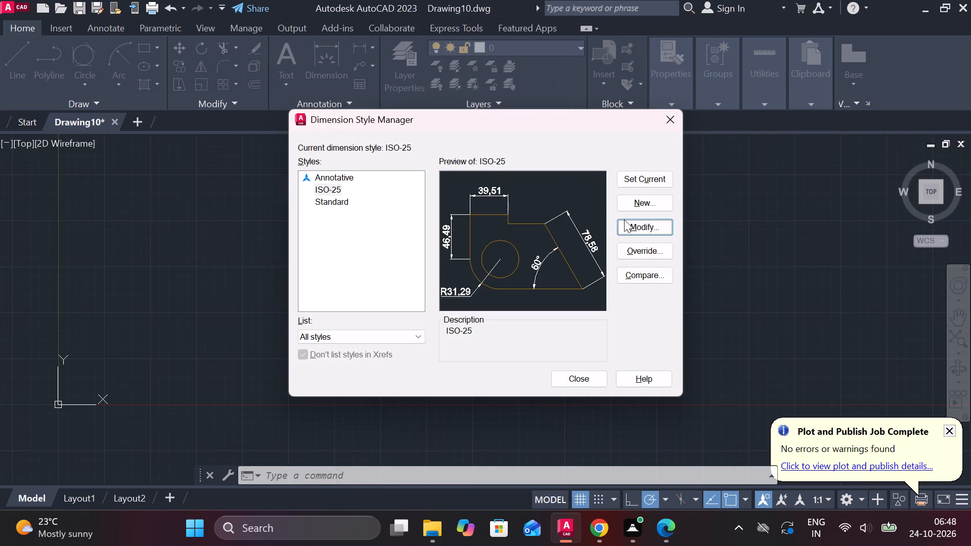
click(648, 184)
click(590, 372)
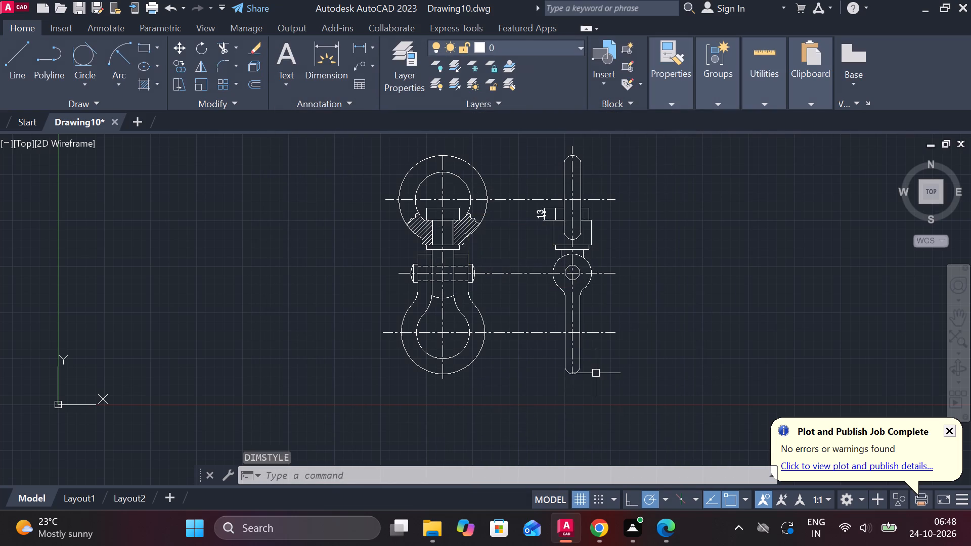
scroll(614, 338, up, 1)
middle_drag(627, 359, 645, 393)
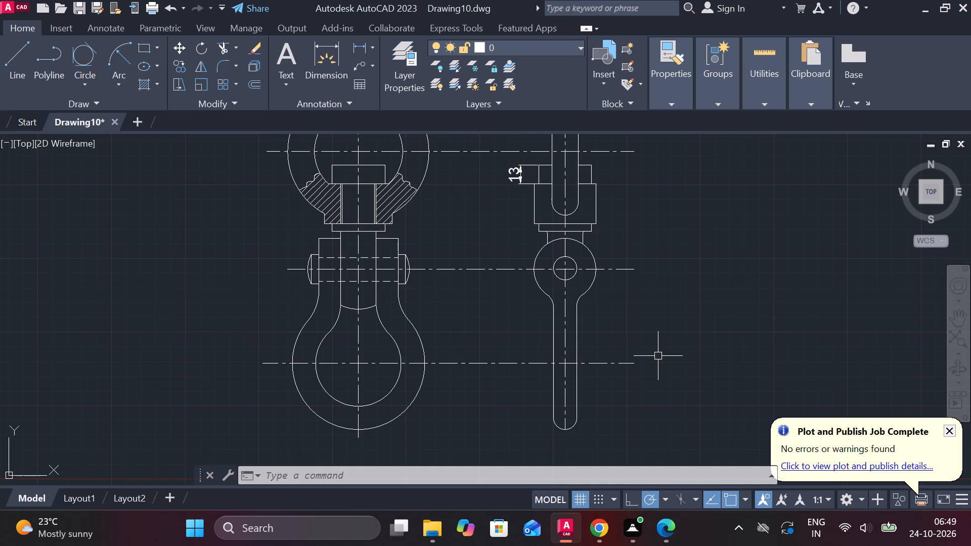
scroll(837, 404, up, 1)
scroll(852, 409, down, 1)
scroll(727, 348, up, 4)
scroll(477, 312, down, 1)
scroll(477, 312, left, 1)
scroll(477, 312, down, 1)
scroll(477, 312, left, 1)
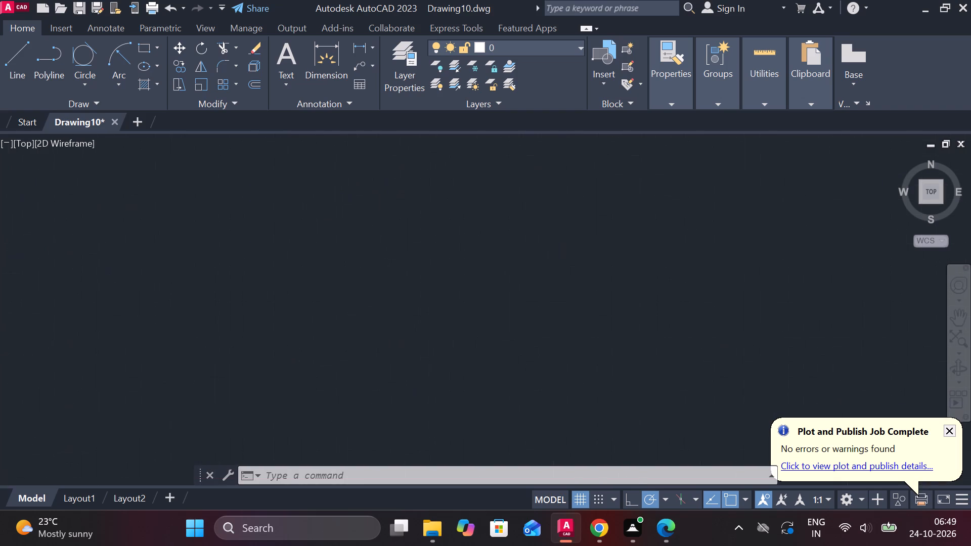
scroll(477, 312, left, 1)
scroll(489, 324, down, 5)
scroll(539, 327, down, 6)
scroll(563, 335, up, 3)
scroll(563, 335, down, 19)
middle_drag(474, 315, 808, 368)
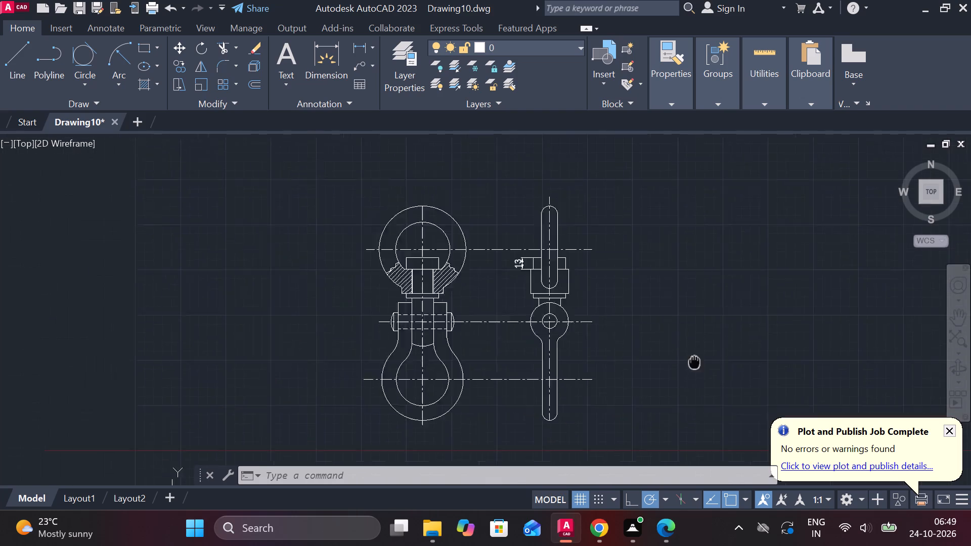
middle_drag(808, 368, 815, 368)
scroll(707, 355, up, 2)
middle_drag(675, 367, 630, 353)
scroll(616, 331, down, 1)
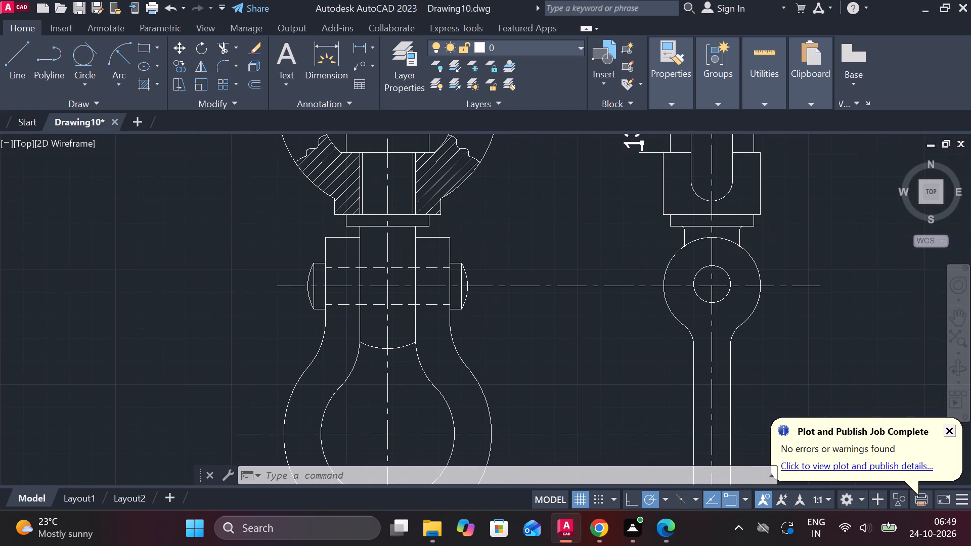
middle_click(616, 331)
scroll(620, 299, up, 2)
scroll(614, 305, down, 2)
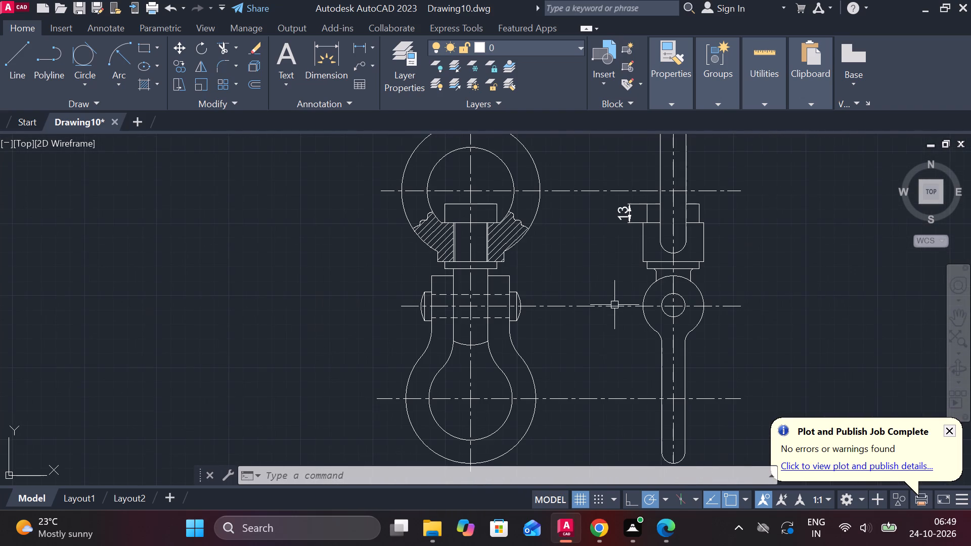
Modify the ISO-25 dimension style to arrow size 3 and text height 8, and set it current.
key(Escape)
text(D)
key(space)
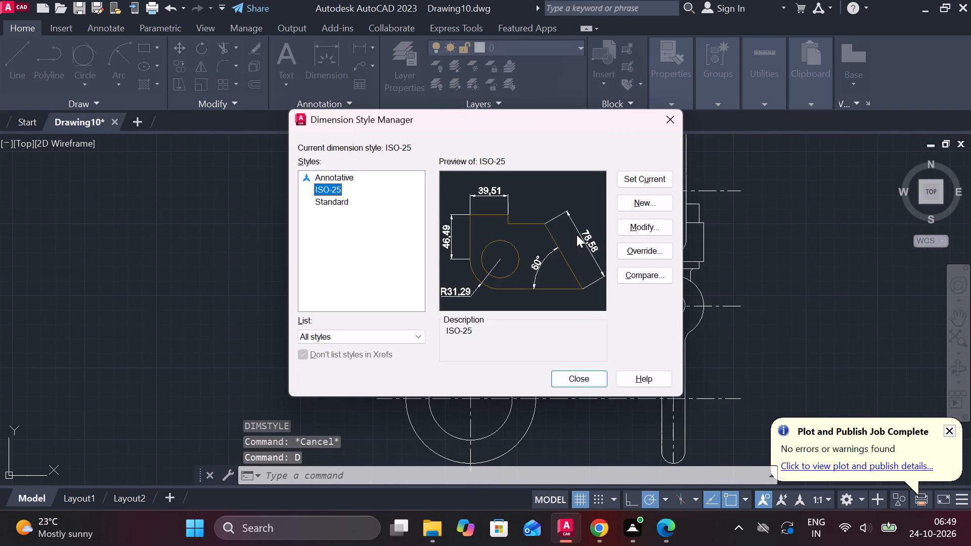
click(631, 221)
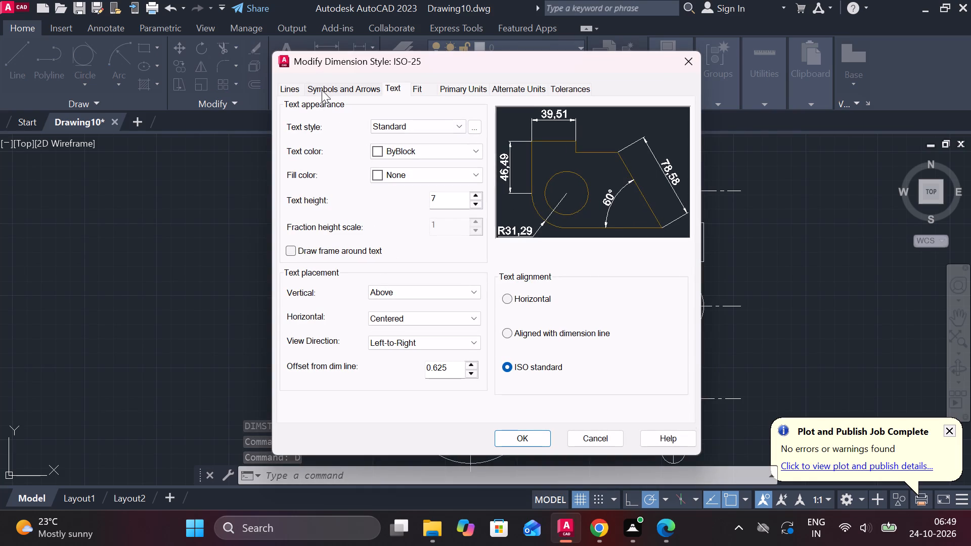
click(322, 90)
drag(310, 246, 262, 249)
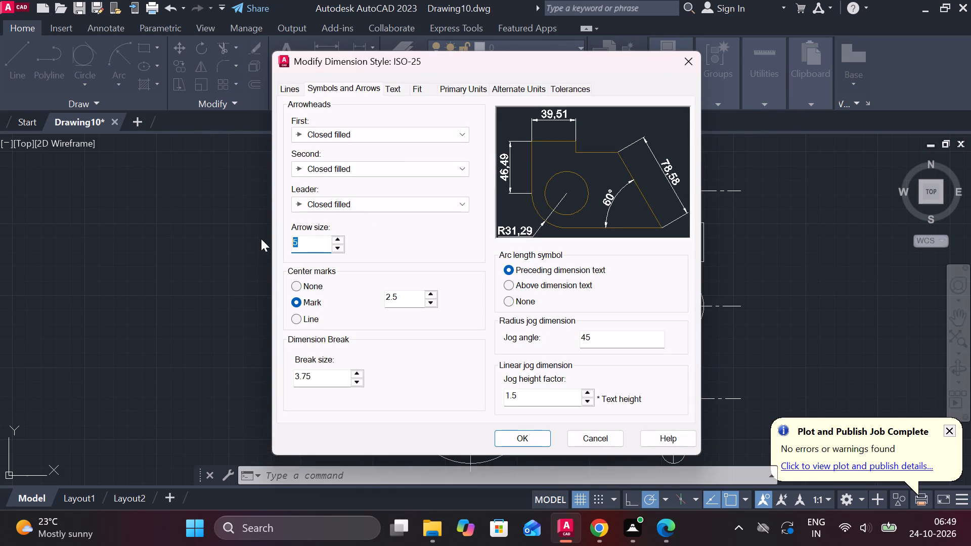
key(3)
click(386, 84)
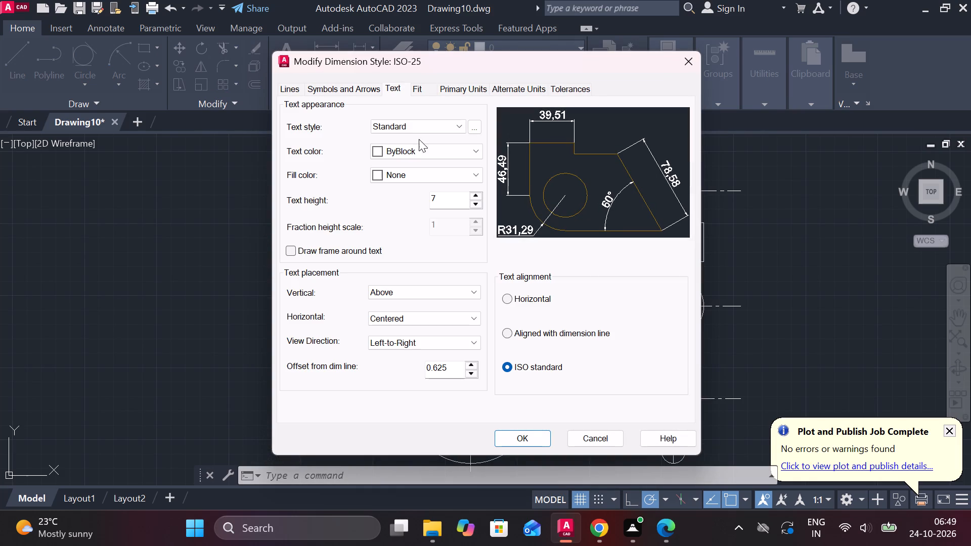
drag(446, 201, 441, 201)
drag(438, 201, 437, 201)
drag(437, 201, 432, 201)
key(8)
key(Return)
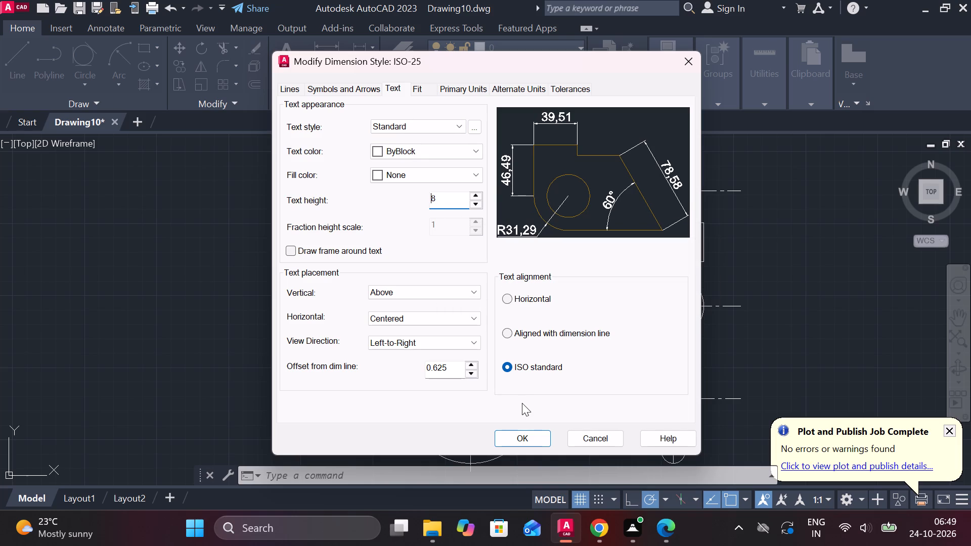
click(523, 426)
click(527, 432)
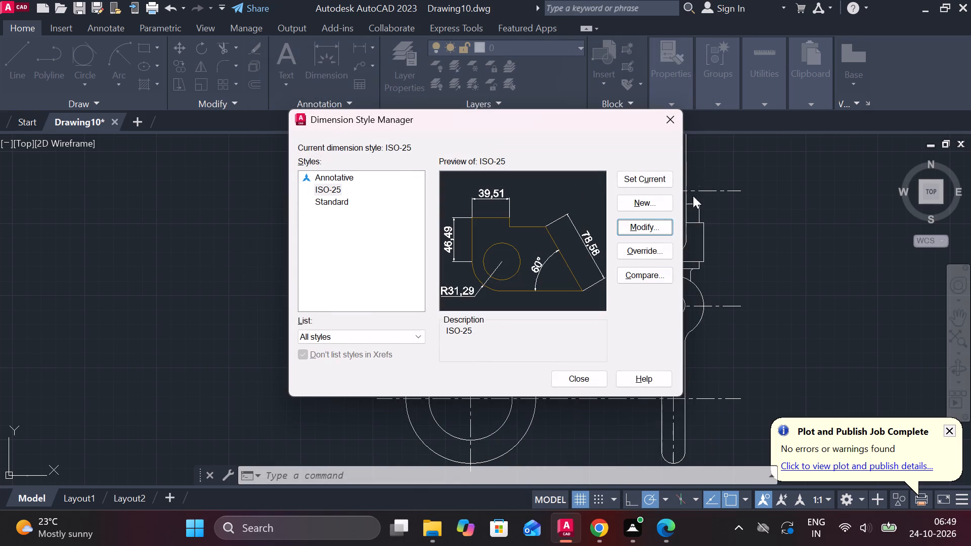
click(649, 185)
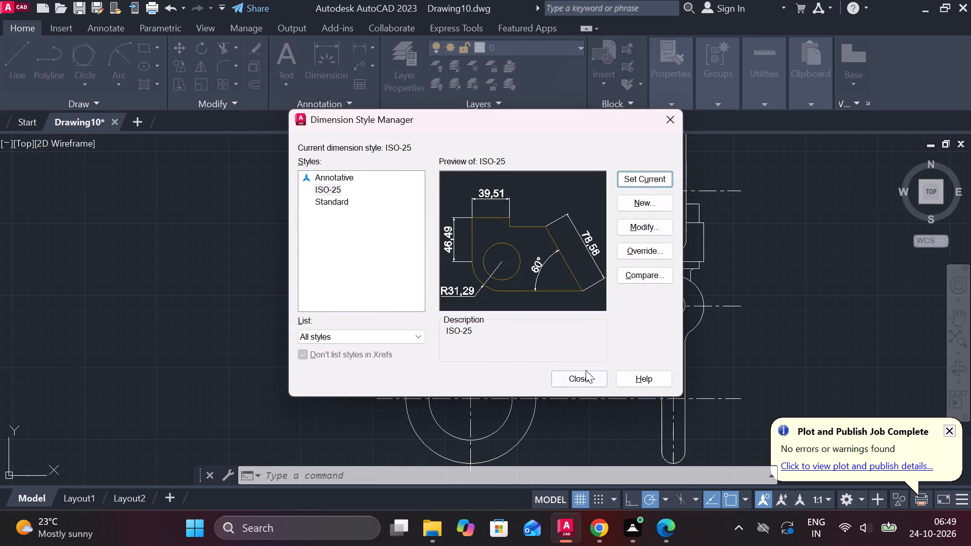
click(586, 370)
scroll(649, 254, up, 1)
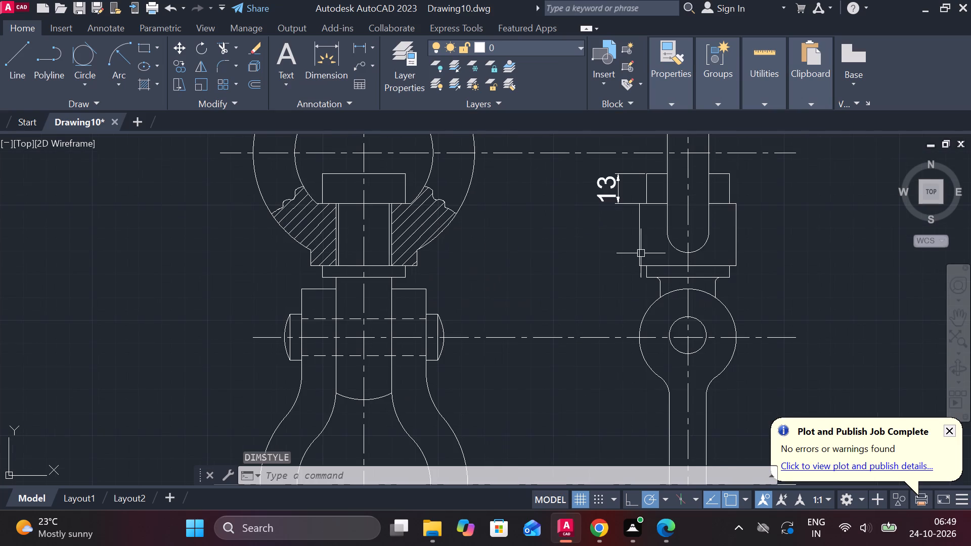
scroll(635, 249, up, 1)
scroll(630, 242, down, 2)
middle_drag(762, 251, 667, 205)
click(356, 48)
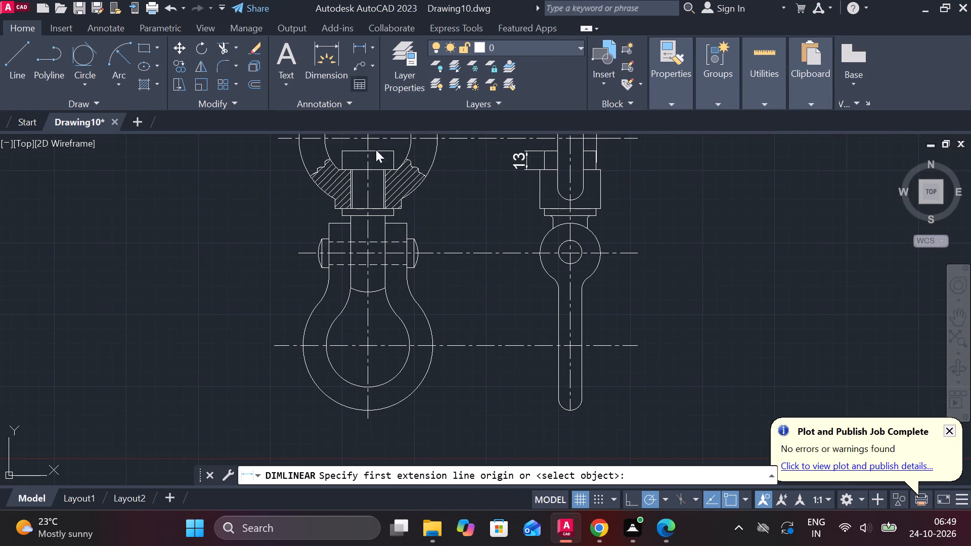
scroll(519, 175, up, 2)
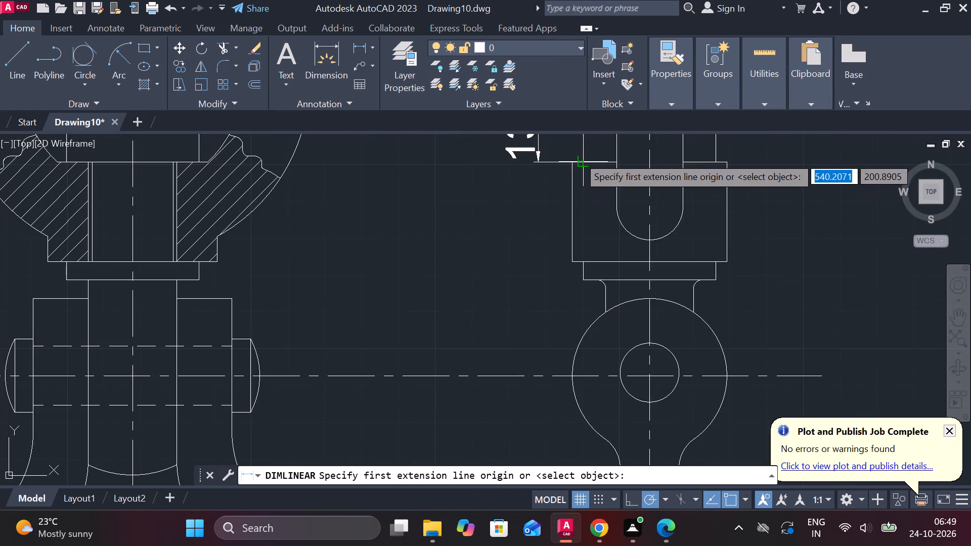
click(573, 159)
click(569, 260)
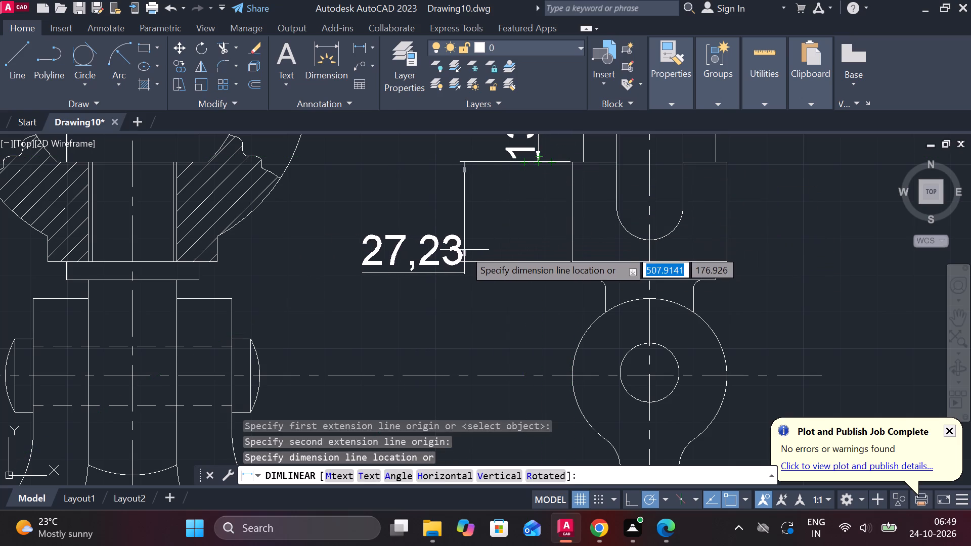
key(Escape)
Align ISO-25 text with the dimension line, turn off drawing the dimension line between extension lines, and set the style current.
text(D)
key(space)
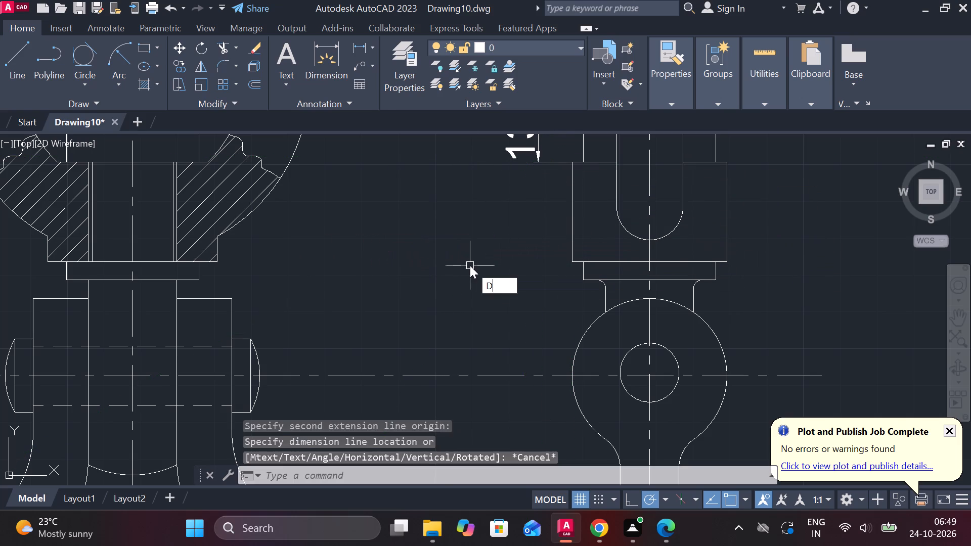
click(625, 223)
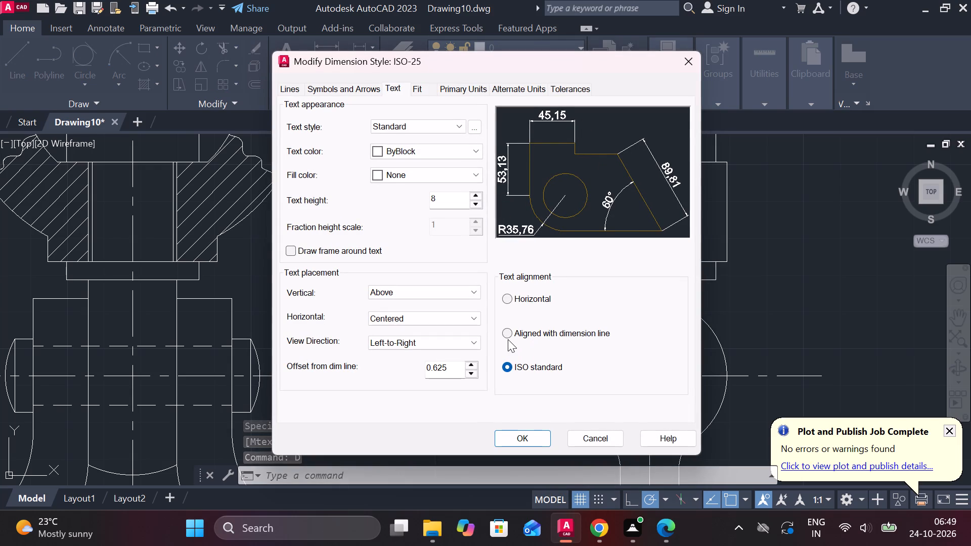
click(508, 339)
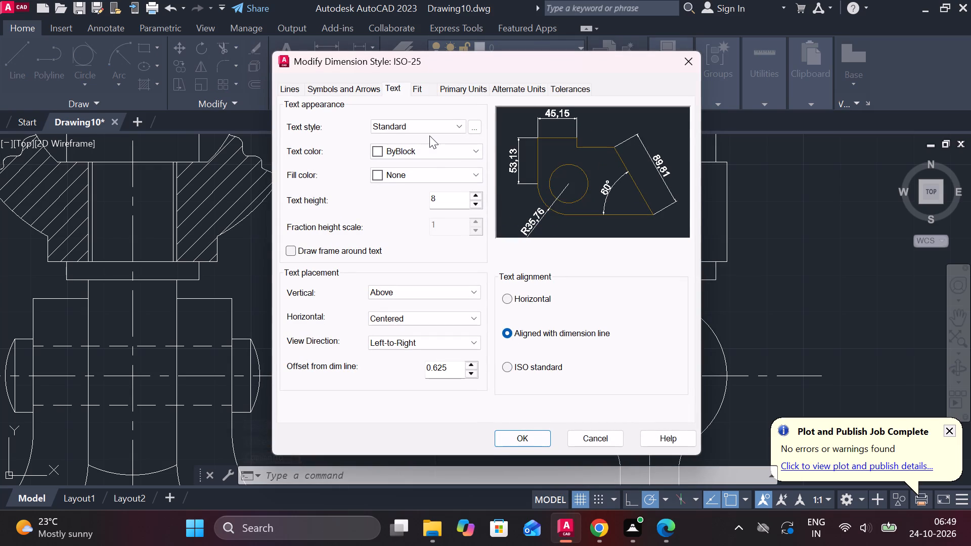
click(417, 89)
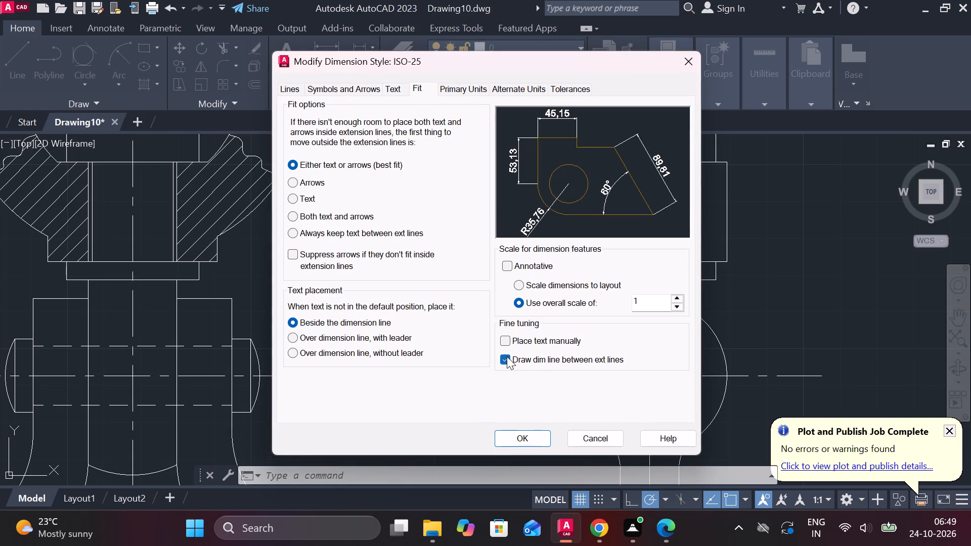
click(500, 357)
click(506, 362)
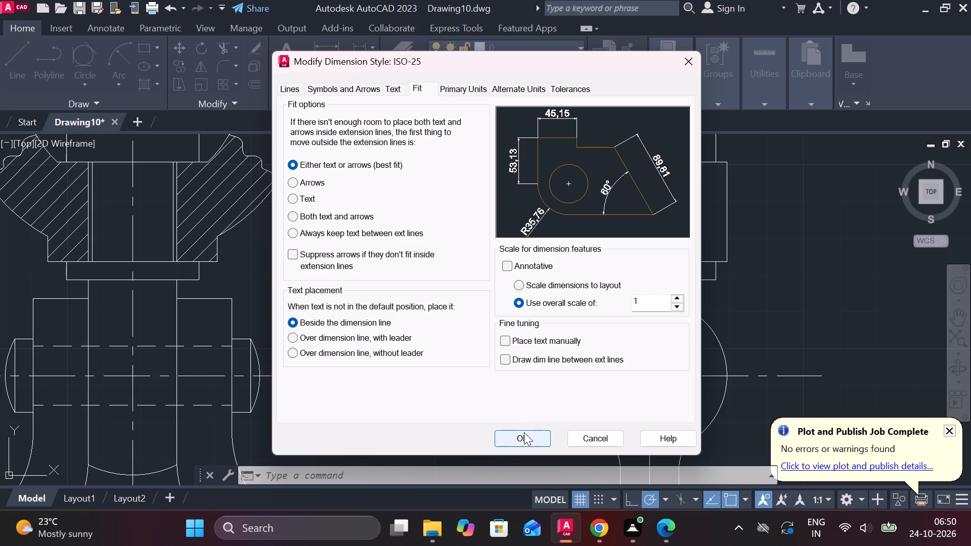
click(524, 432)
click(638, 181)
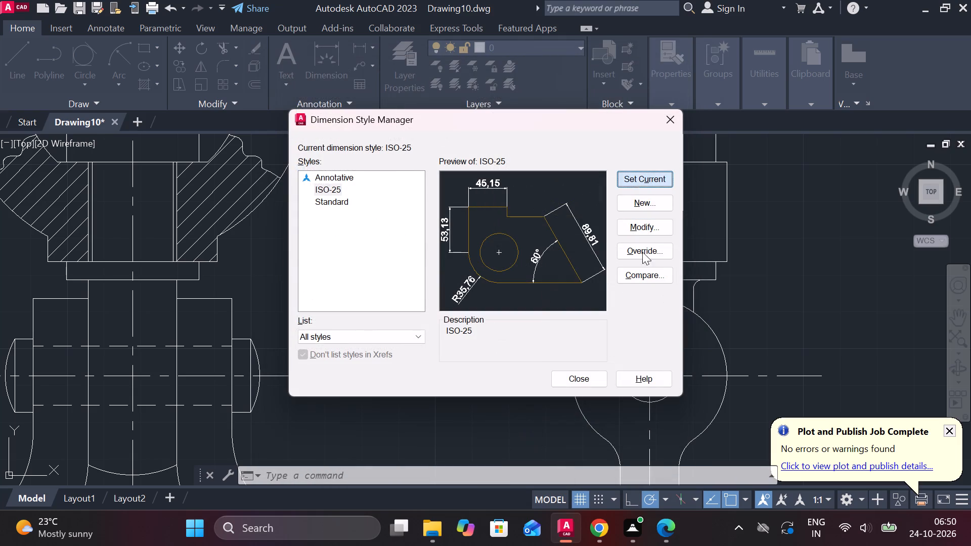
click(581, 380)
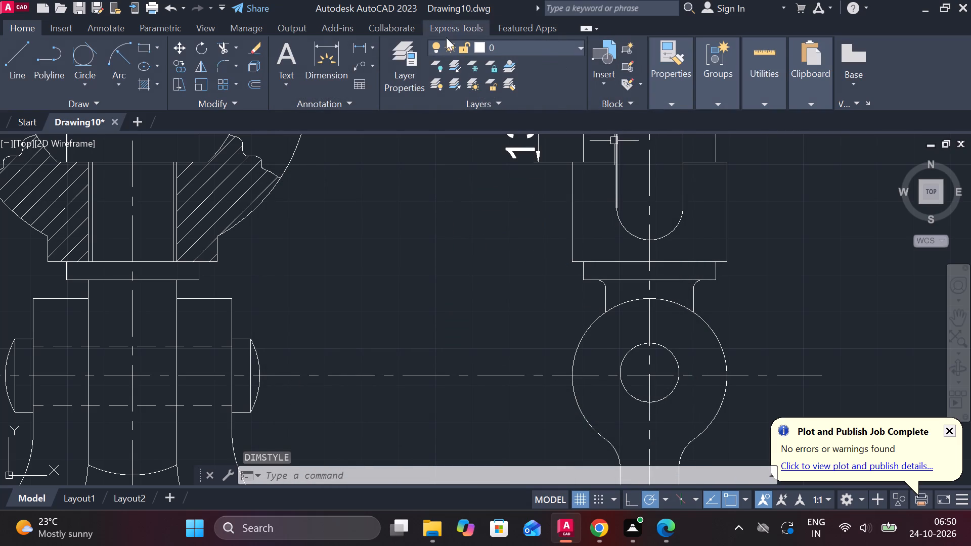
Add a vertical linear dimension for the height of the side view's large block, in line with the upper block's height dimension.
click(354, 47)
click(570, 160)
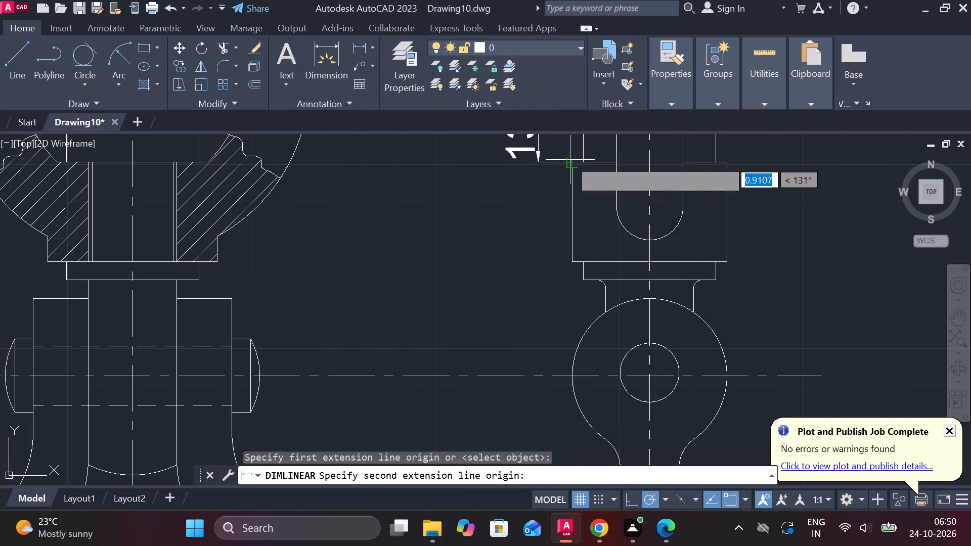
click(573, 262)
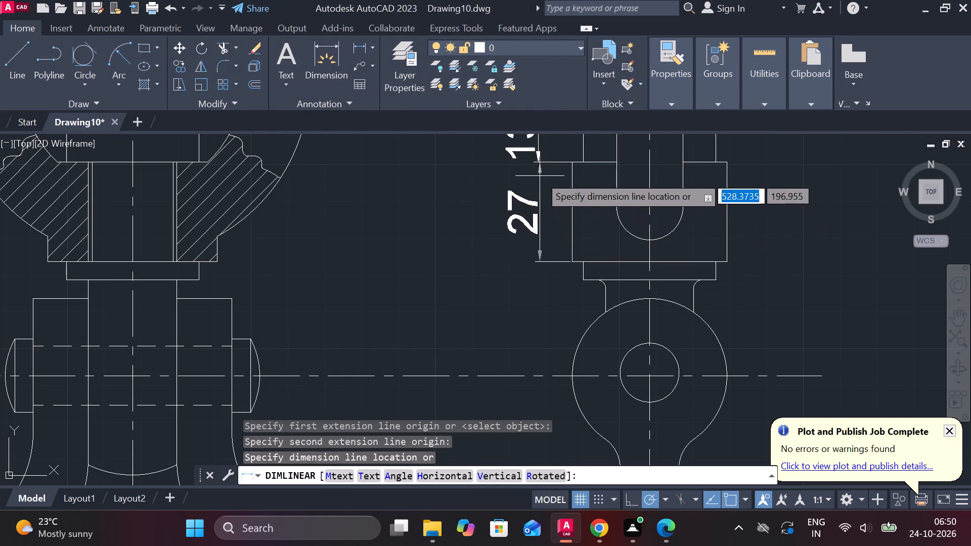
double_click(540, 168)
Add a vertical linear dimension for the thickness of the thin collar beneath the large block, aligned with the other height dimensions.
scroll(555, 182, down, 2)
scroll(568, 230, up, 2)
key(space)
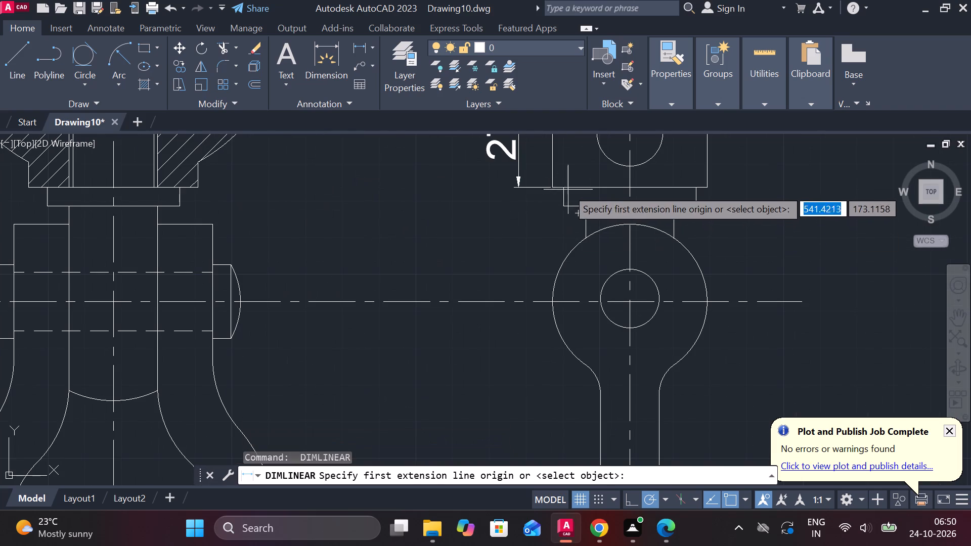
click(563, 185)
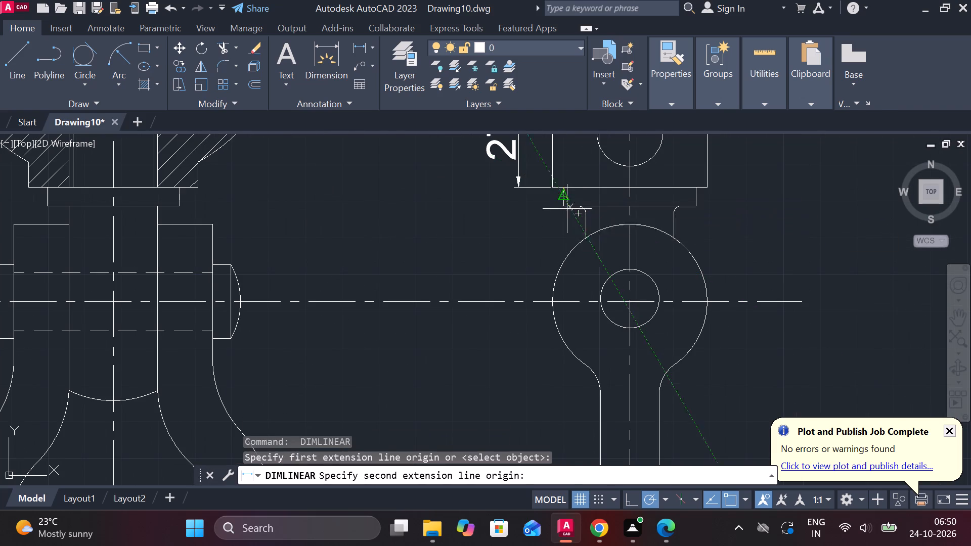
click(564, 213)
click(520, 192)
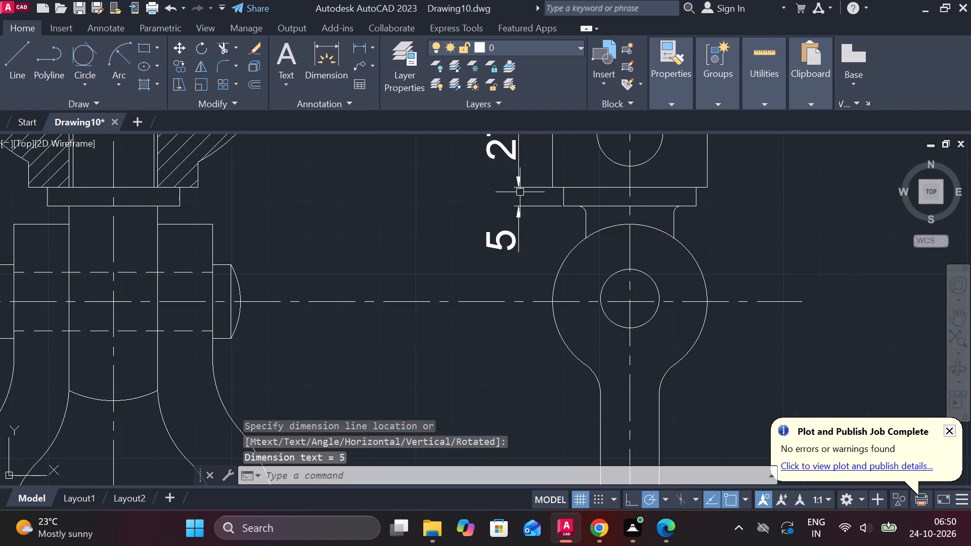
Add a horizontal linear dimension for the width of the side view's large block, with its dimension line across the block.
scroll(531, 208, down, 1)
middle_drag(692, 260, 628, 282)
key(space)
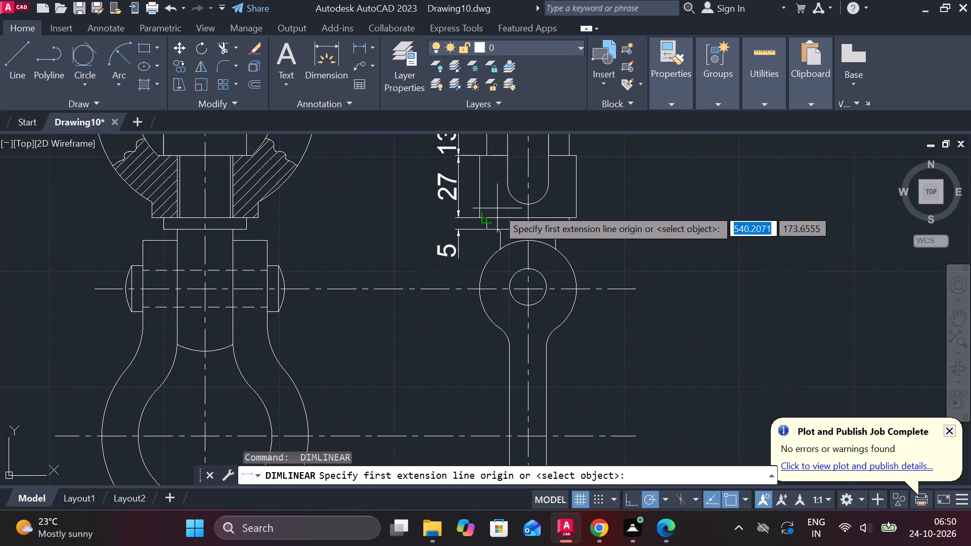
click(485, 202)
click(576, 199)
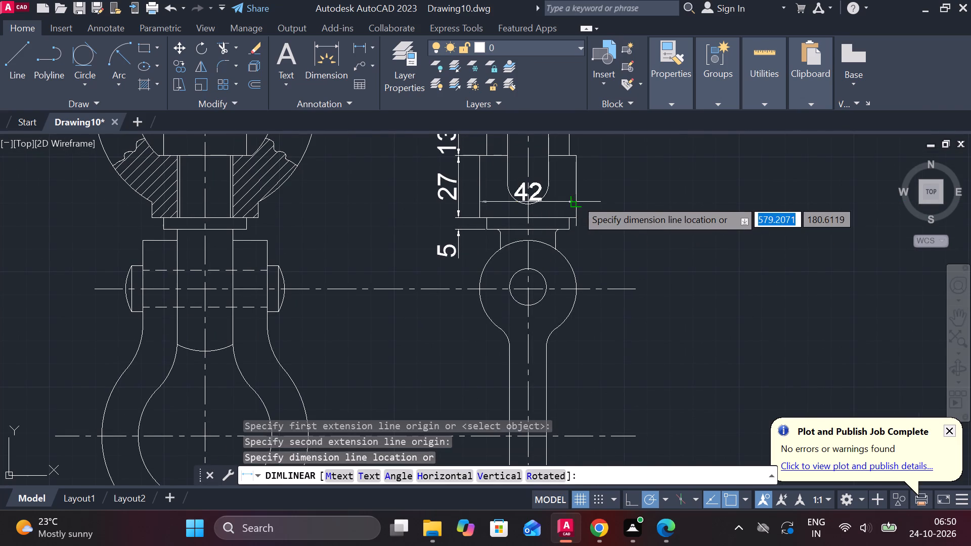
scroll(556, 195, up, 2)
middle_drag(556, 195, 582, 271)
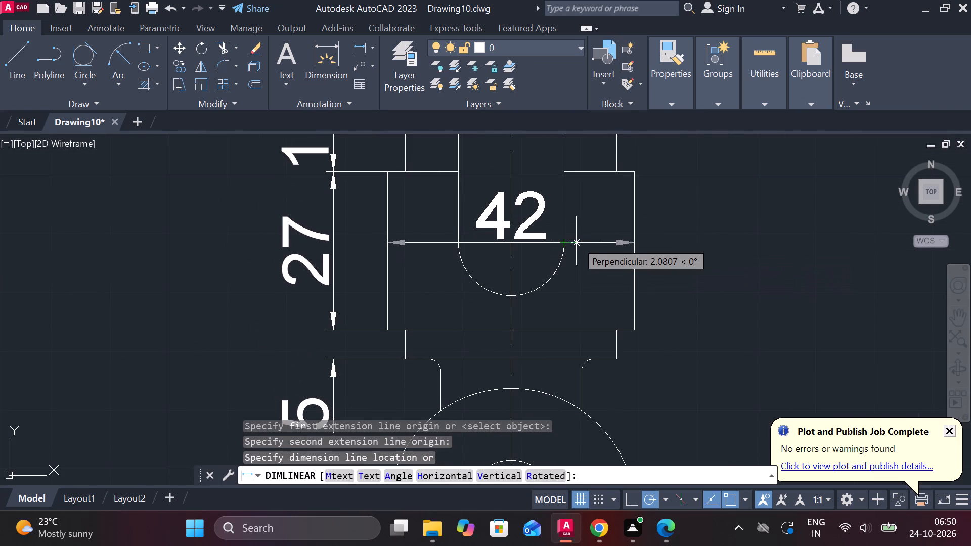
click(576, 241)
Edit the large block's width dimension text to read Ø42, using the diameter symbol.
scroll(576, 241, down, 2)
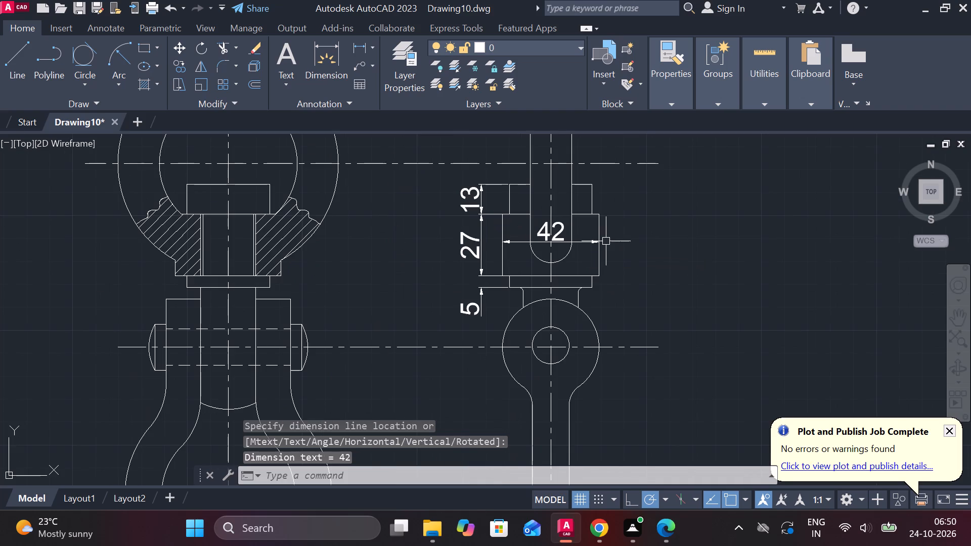
scroll(561, 255, up, 3)
key(Escape)
click(533, 165)
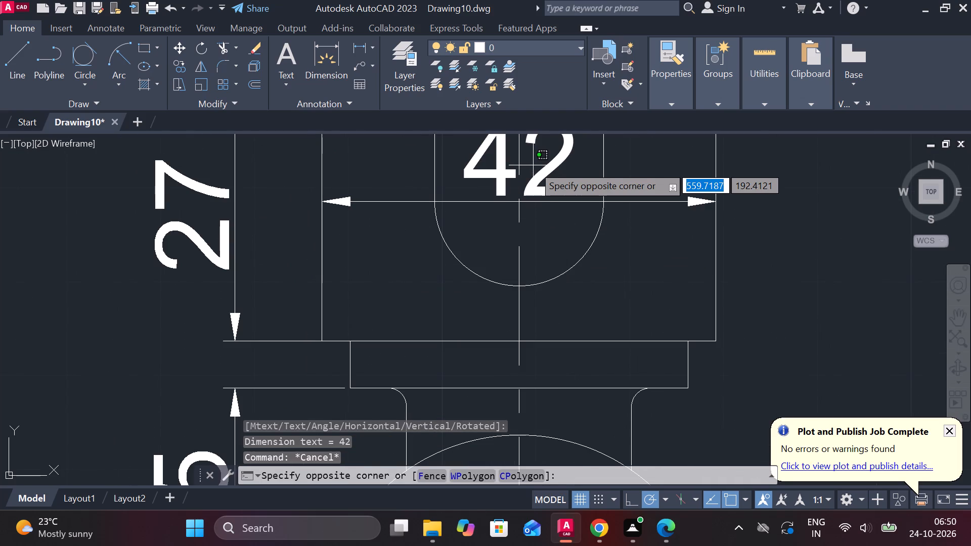
click(547, 183)
triple_click(547, 183)
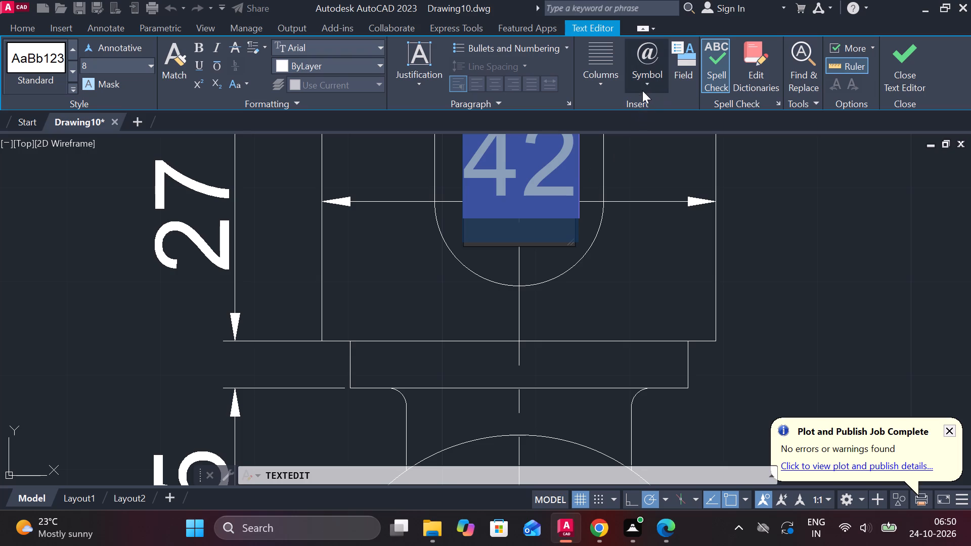
click(649, 86)
click(689, 146)
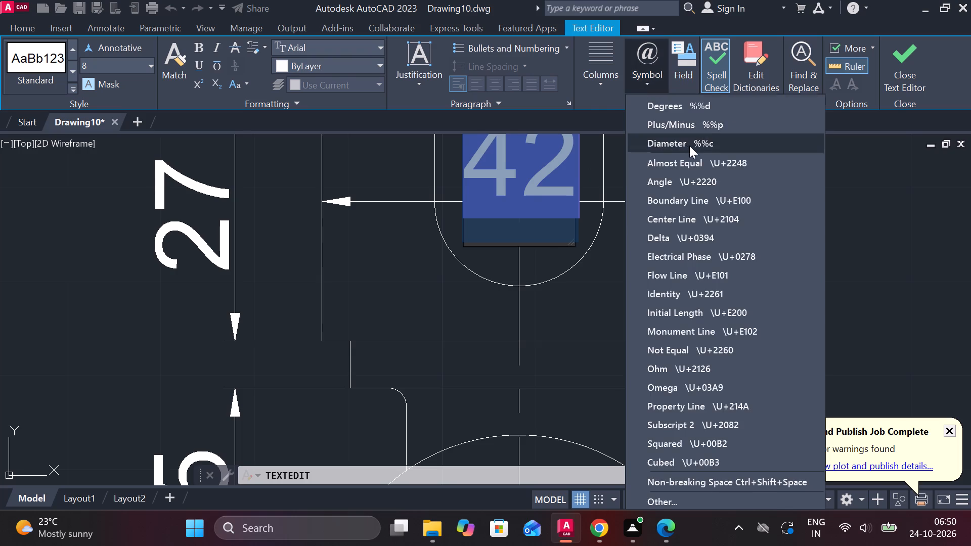
text(42)
click(886, 64)
scroll(812, 148, down, 2)
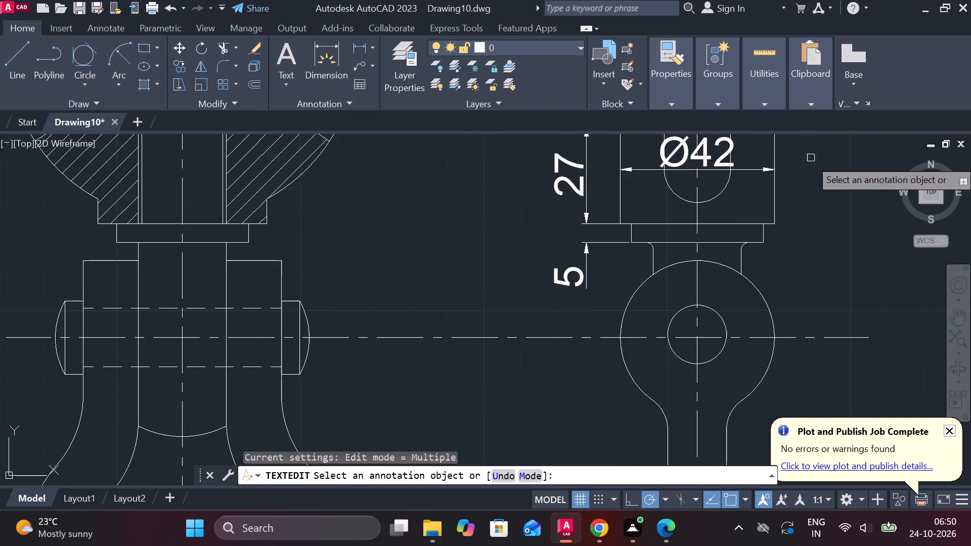
scroll(749, 186, down, 2)
middle_drag(749, 186, 636, 236)
scroll(625, 236, up, 1)
key(Escape)
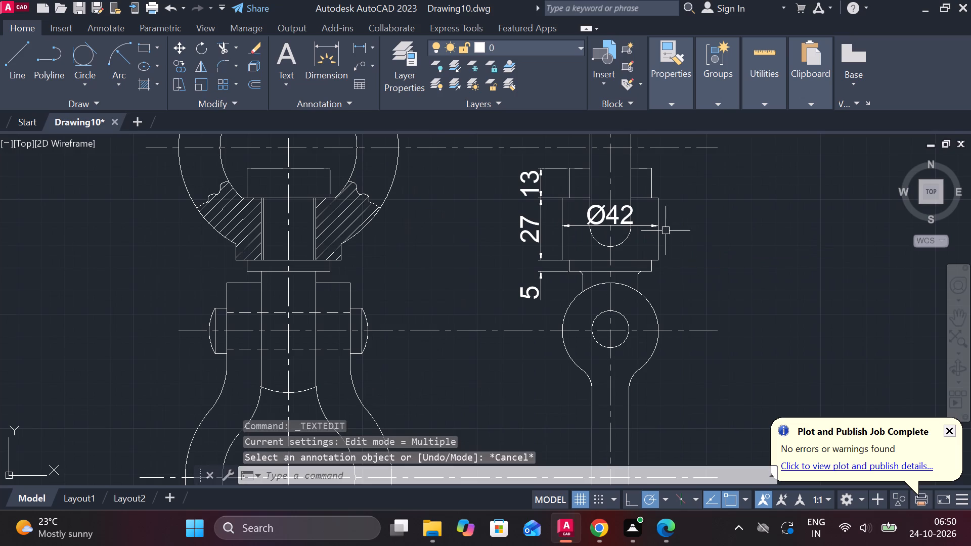
Move the Ø42 dimension text outside the large block, to its right side.
click(629, 216)
click(611, 217)
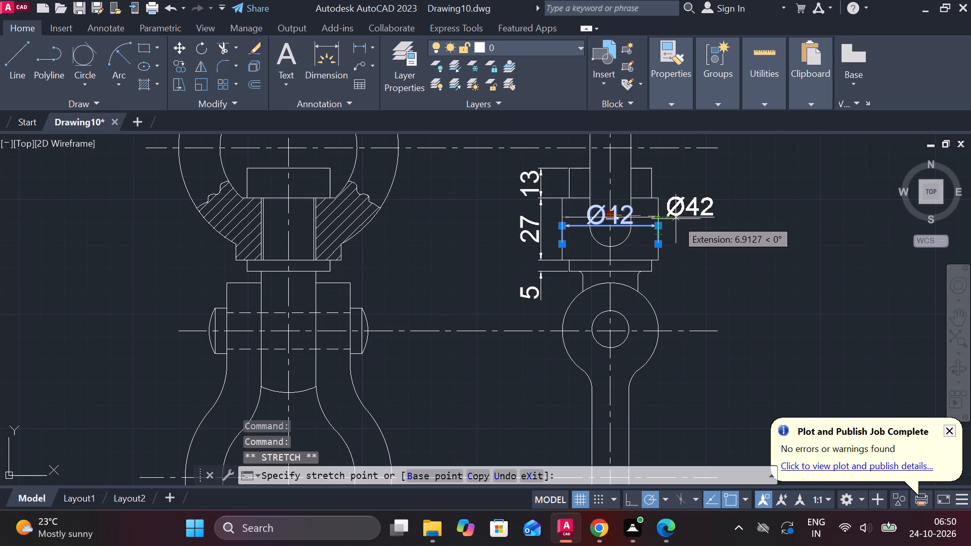
click(681, 219)
key(Escape)
Add a horizontal linear dimension for the width of the neck where it meets the side view's round eye.
scroll(695, 246, down, 1)
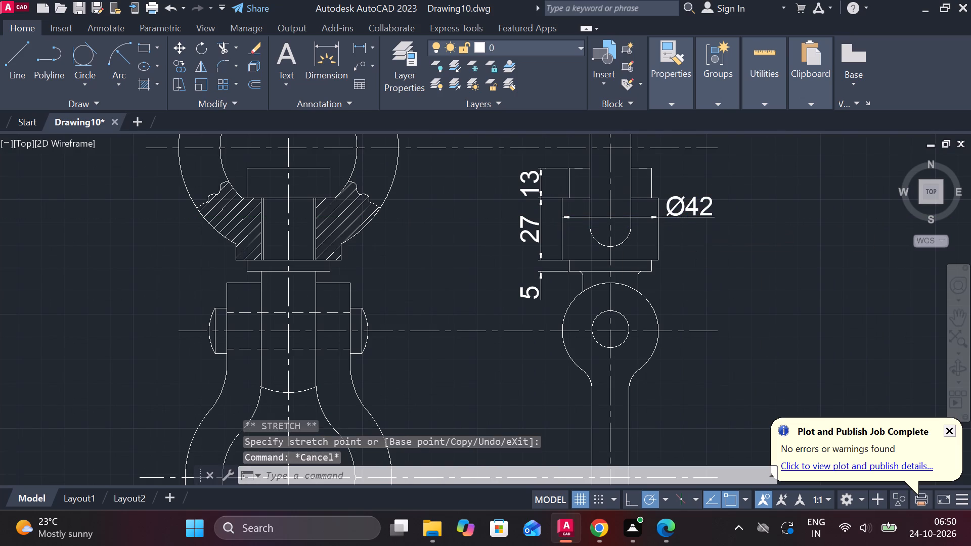
middle_drag(695, 246, 658, 243)
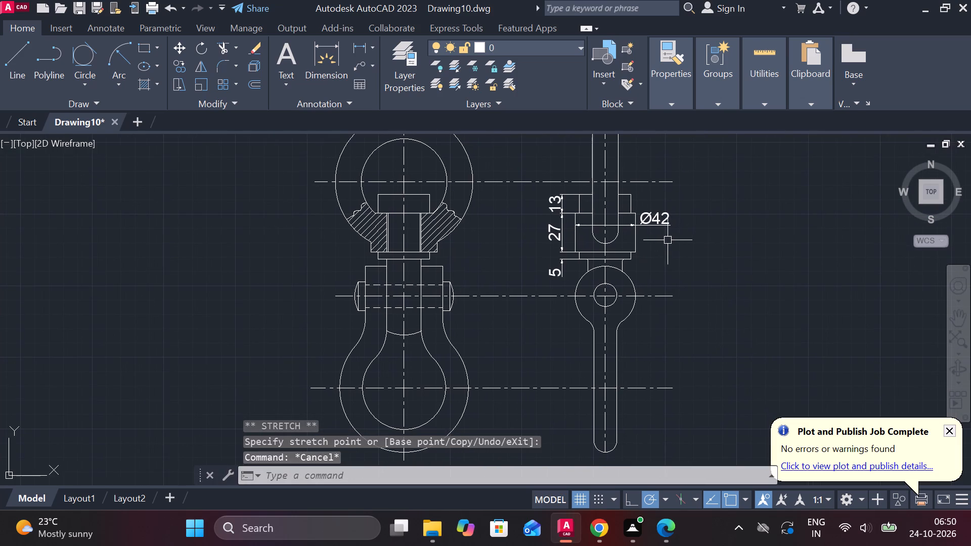
click(360, 52)
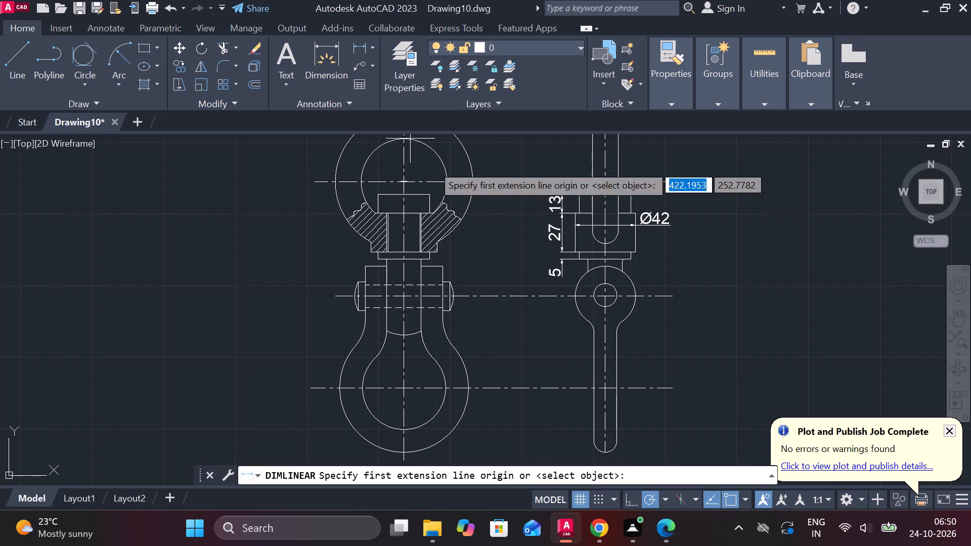
scroll(594, 266, up, 2)
click(585, 285)
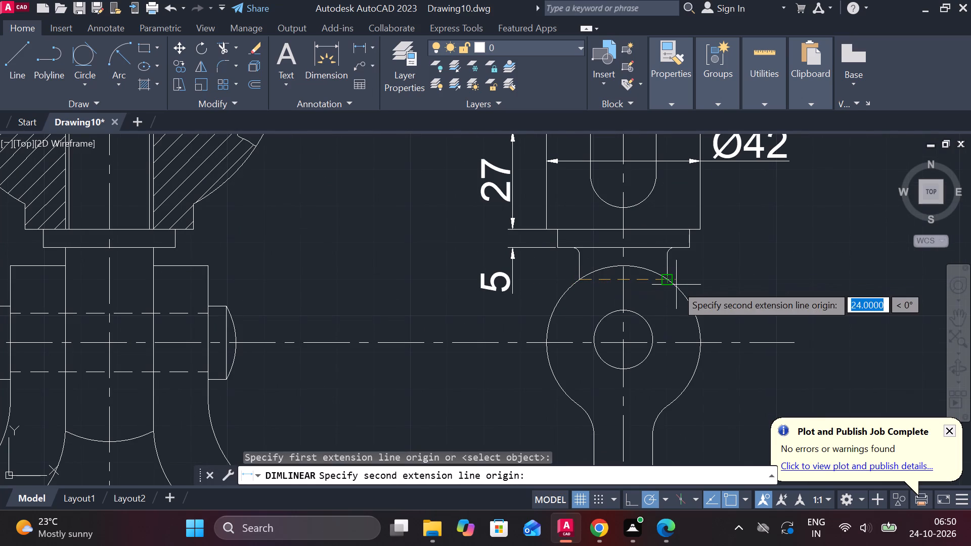
click(676, 285)
middle_drag(657, 303, 644, 296)
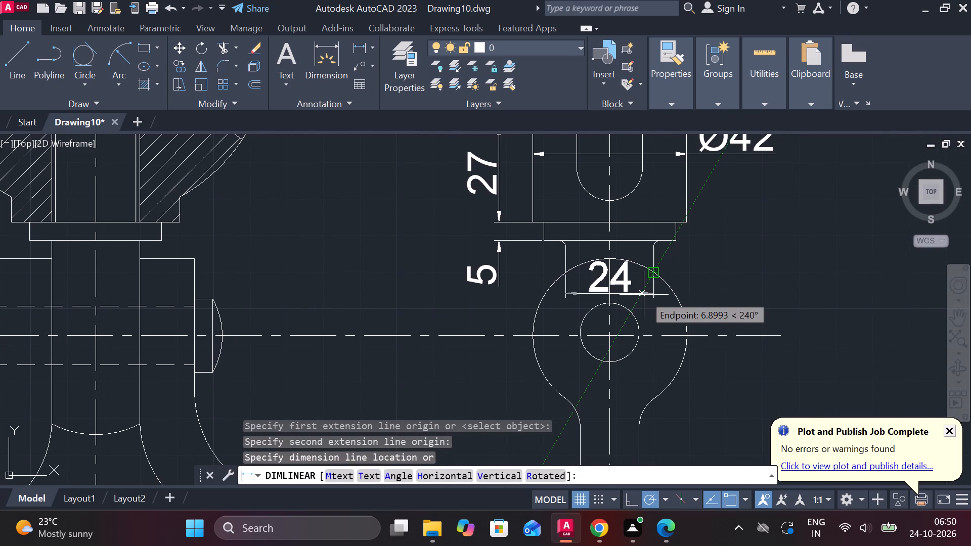
scroll(644, 295, up, 2)
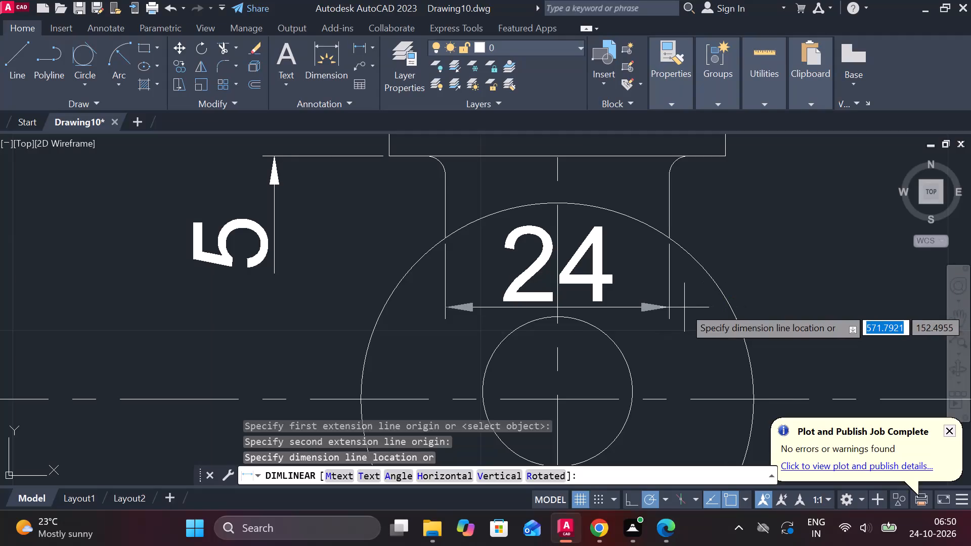
click(684, 307)
Insert a diameter symbol before the value in the neck width dimension's text.
double_click(588, 270)
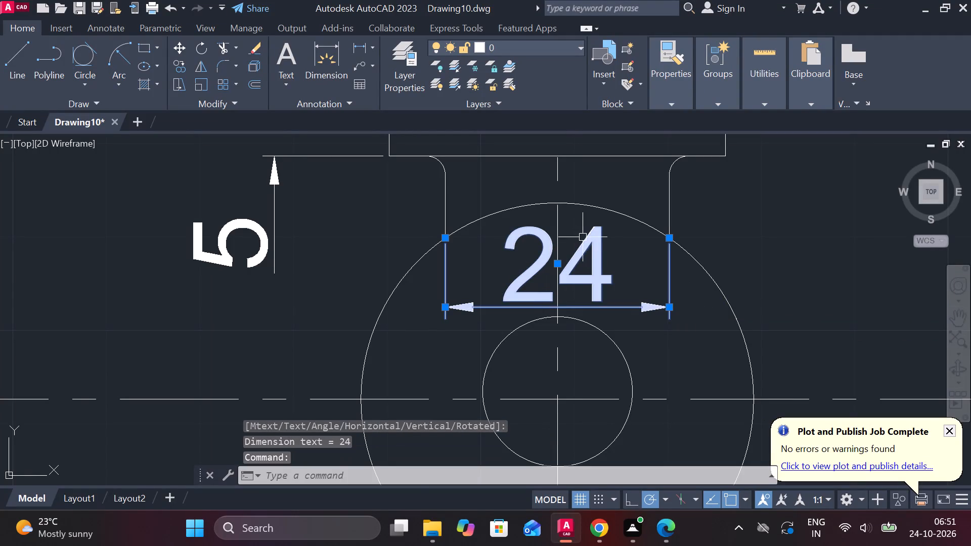
key(Escape)
double_click(550, 258)
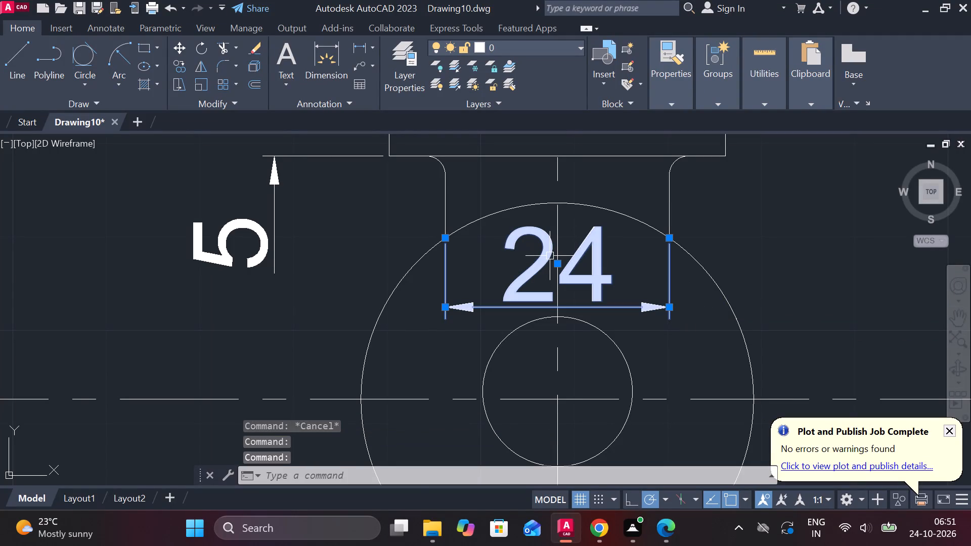
double_click(540, 240)
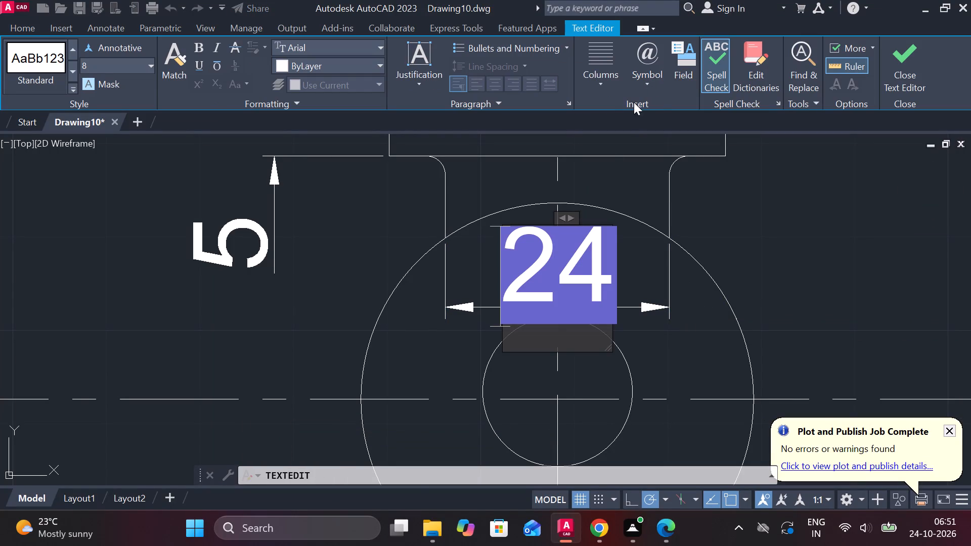
click(658, 88)
click(663, 148)
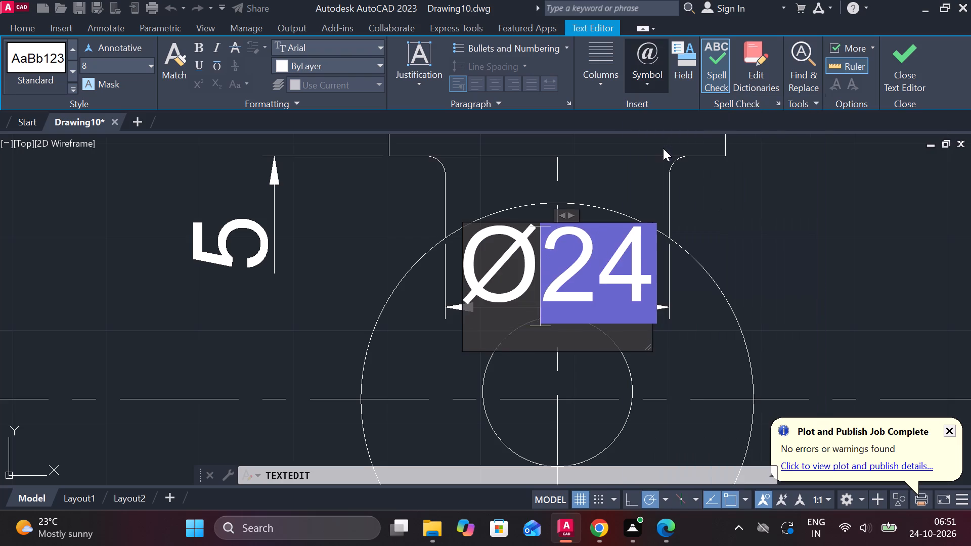
click(887, 61)
key(Escape)
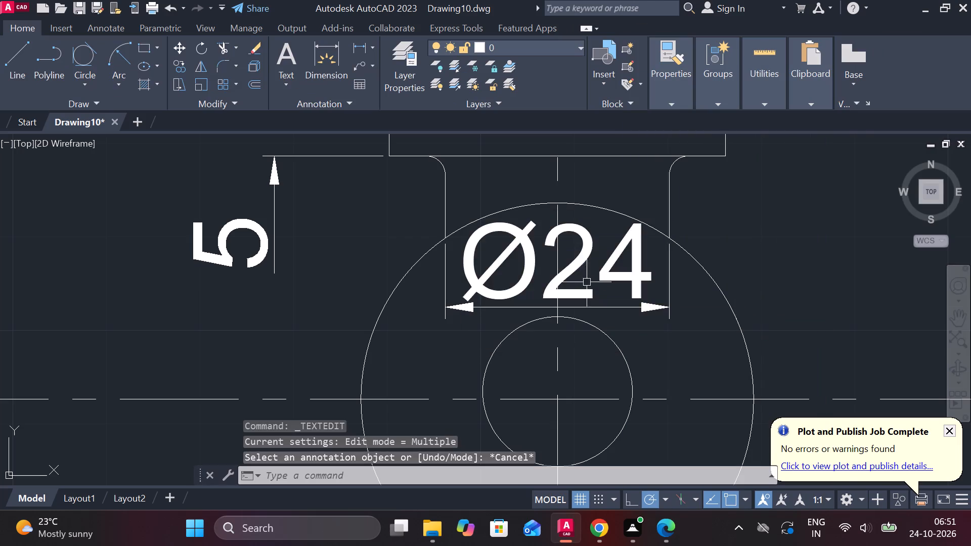
Move the Ø24 dimension text outside the neck, to its right side.
click(573, 258)
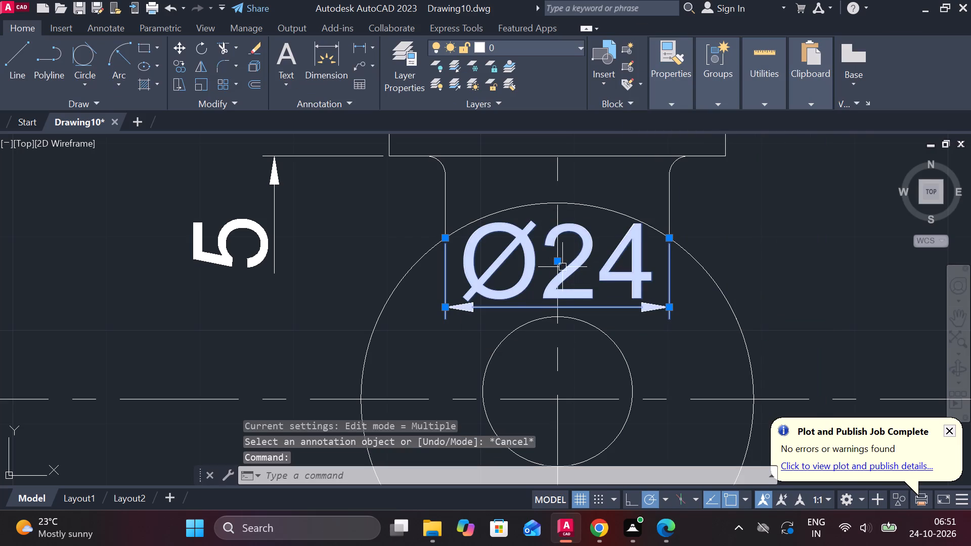
click(559, 262)
middle_drag(719, 257, 584, 341)
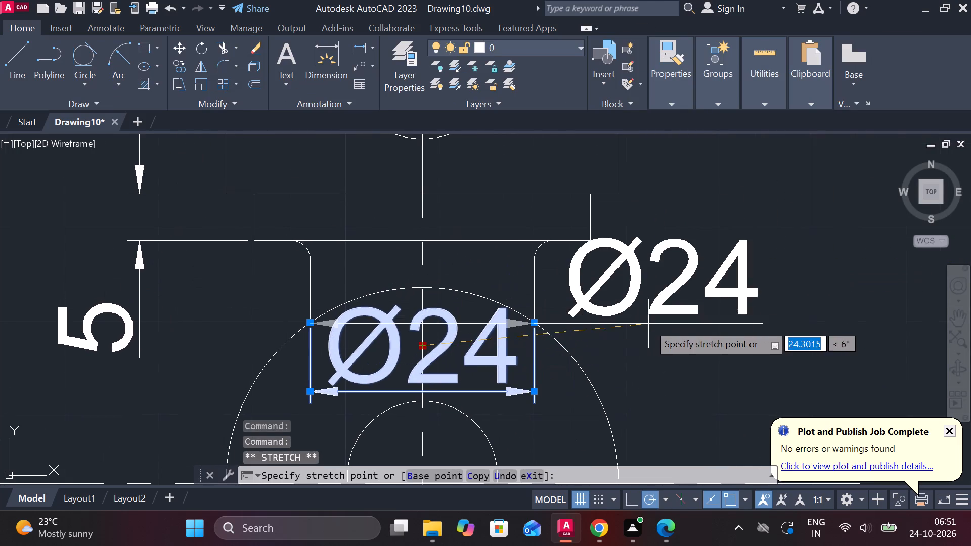
click(702, 344)
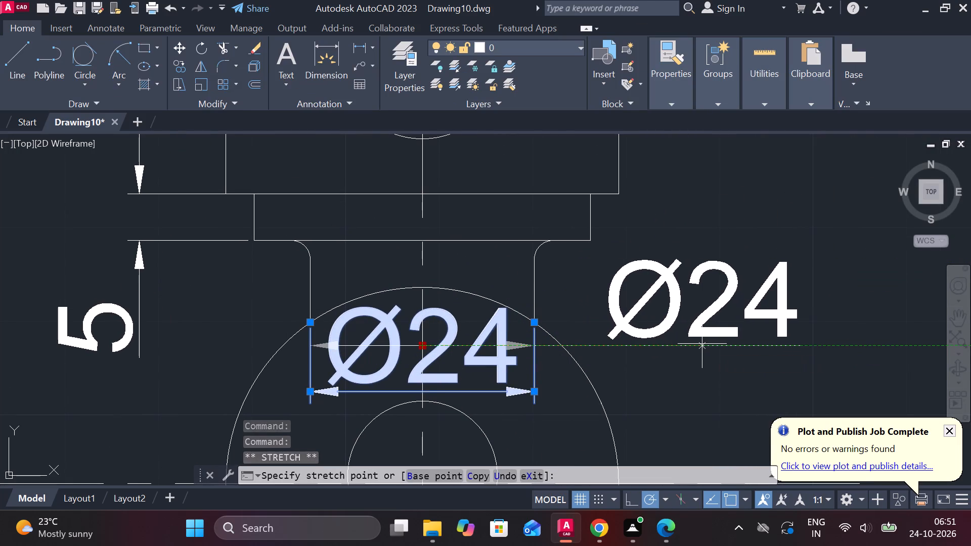
key(Escape)
Add a horizontal linear dimension for the width of the side view's upper ring bar, placed above its rounded top.
scroll(709, 374, down, 3)
middle_drag(710, 373, 669, 355)
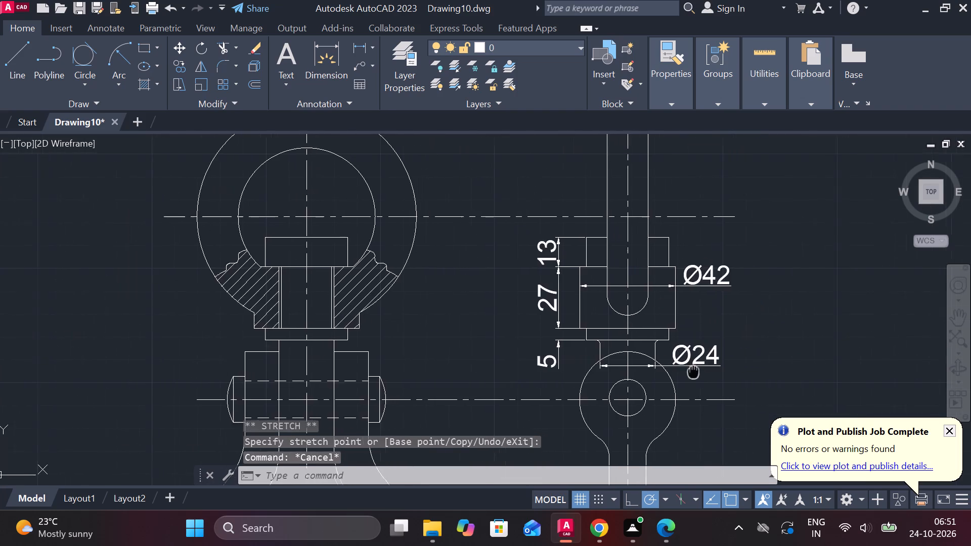
middle_drag(669, 355, 654, 341)
click(365, 49)
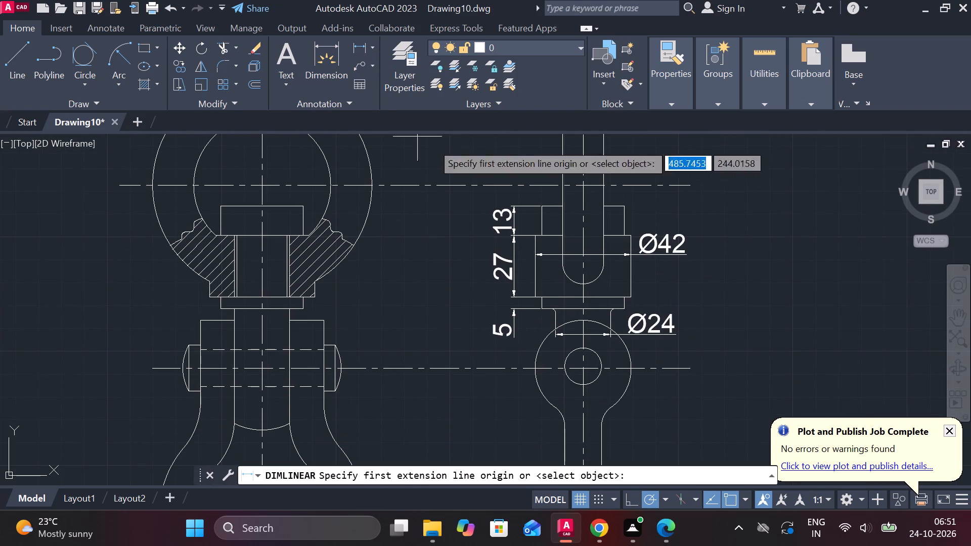
middle_drag(494, 188, 500, 406)
click(567, 348)
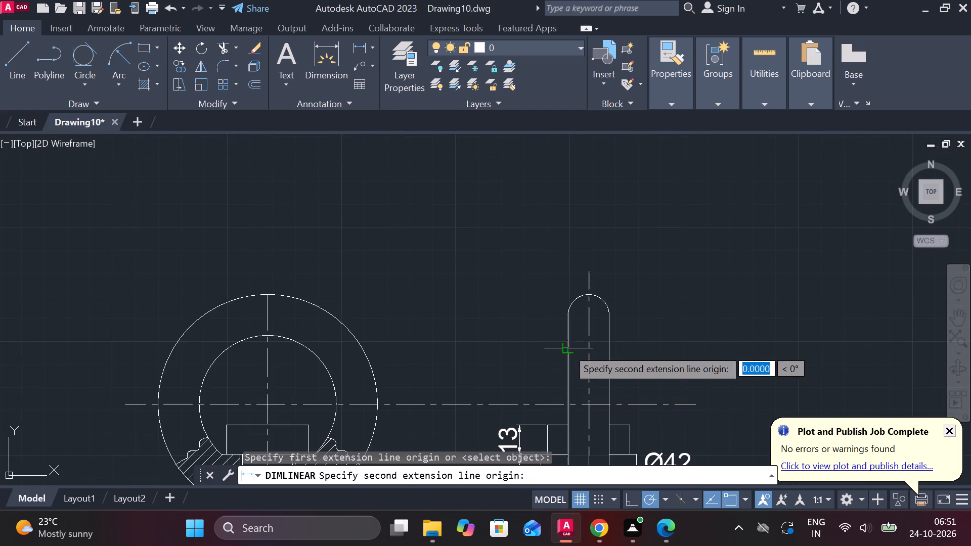
click(613, 351)
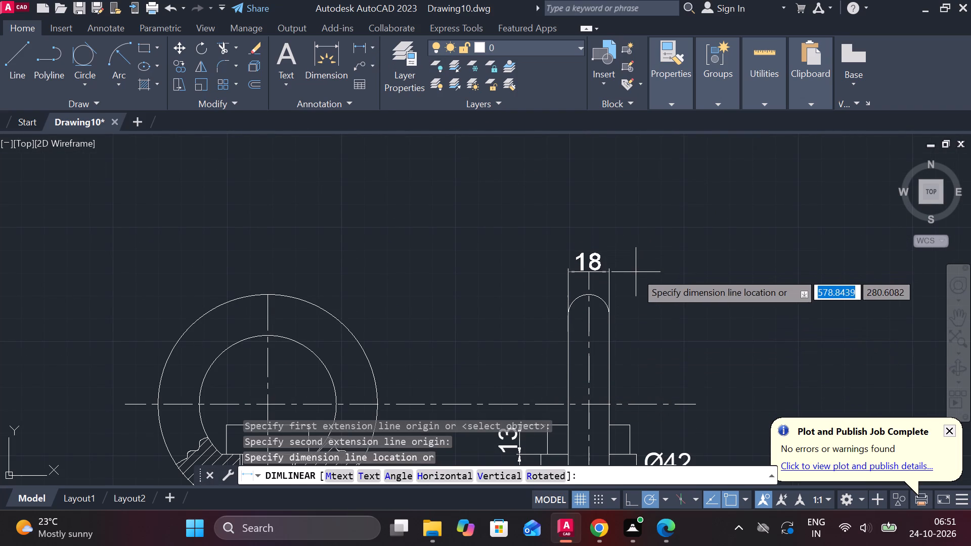
click(636, 272)
Insert a diameter symbol before the value in the upper ring bar's width dimension.
double_click(599, 258)
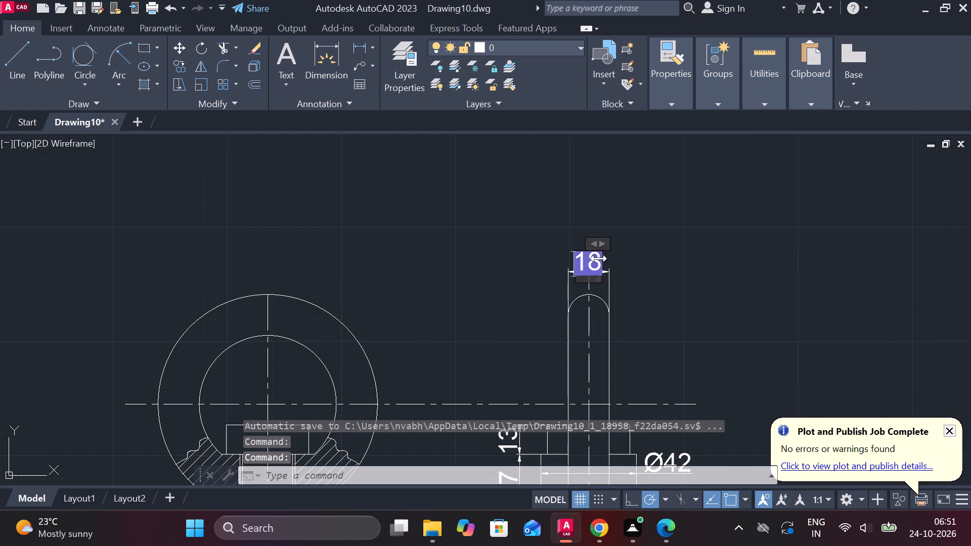
click(642, 82)
click(676, 146)
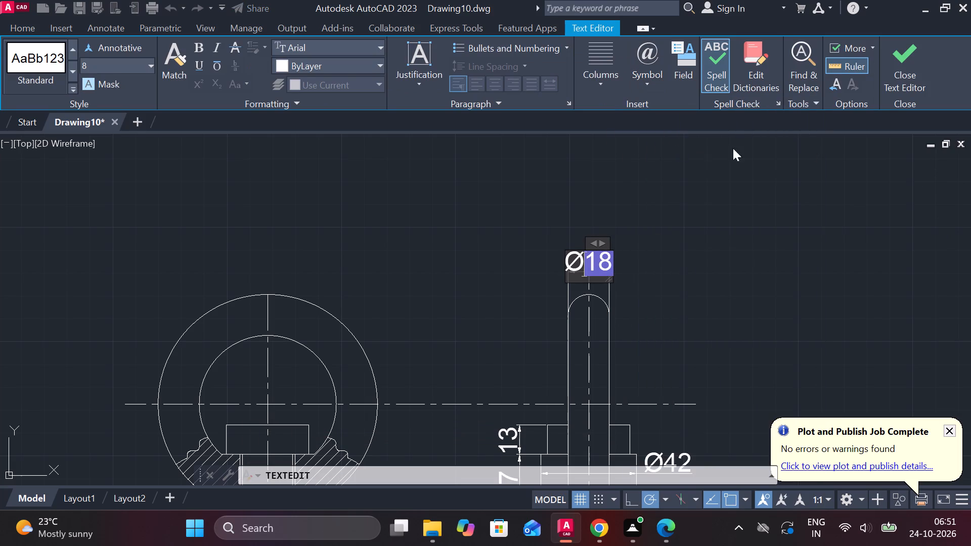
click(901, 59)
Add a vertical linear dimension between the upper ring's centre line and the round eye's centre line, placed to the right of the side view.
scroll(679, 303, down, 2)
middle_drag(705, 317, 701, 317)
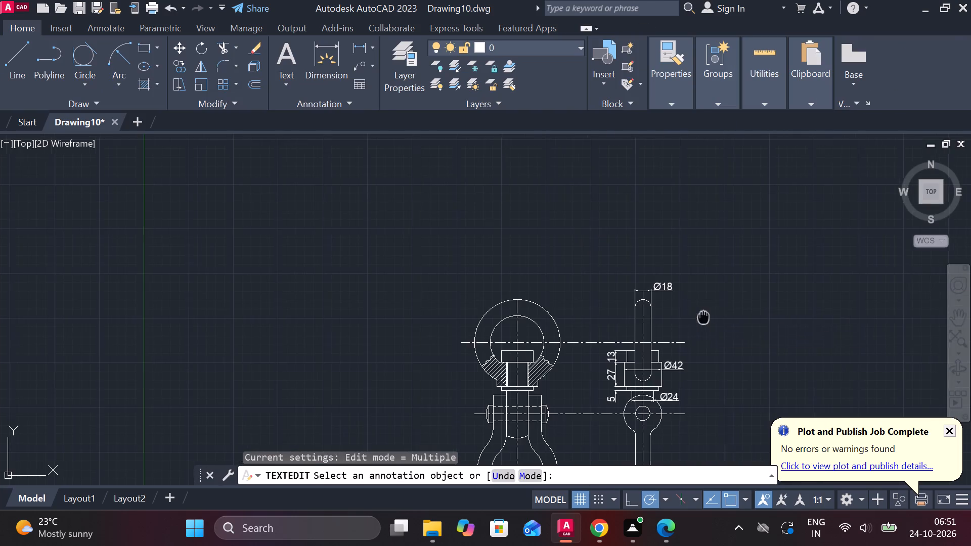
middle_drag(701, 317, 630, 239)
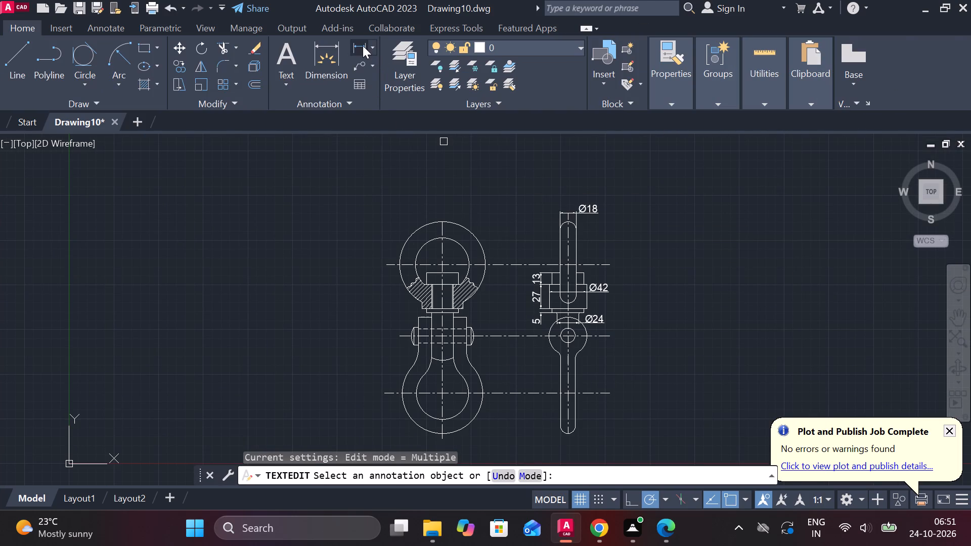
click(363, 45)
scroll(675, 312, up, 1)
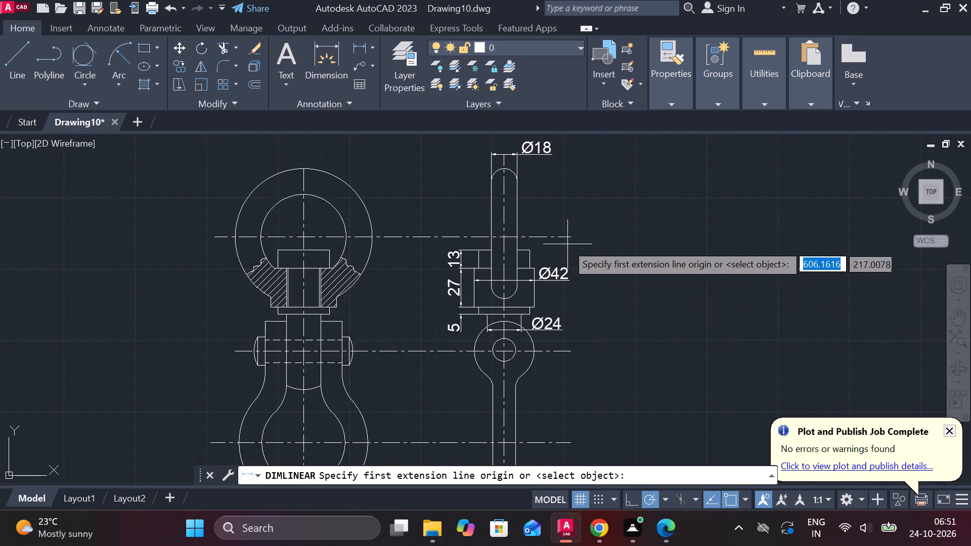
click(562, 242)
middle_drag(626, 376, 622, 290)
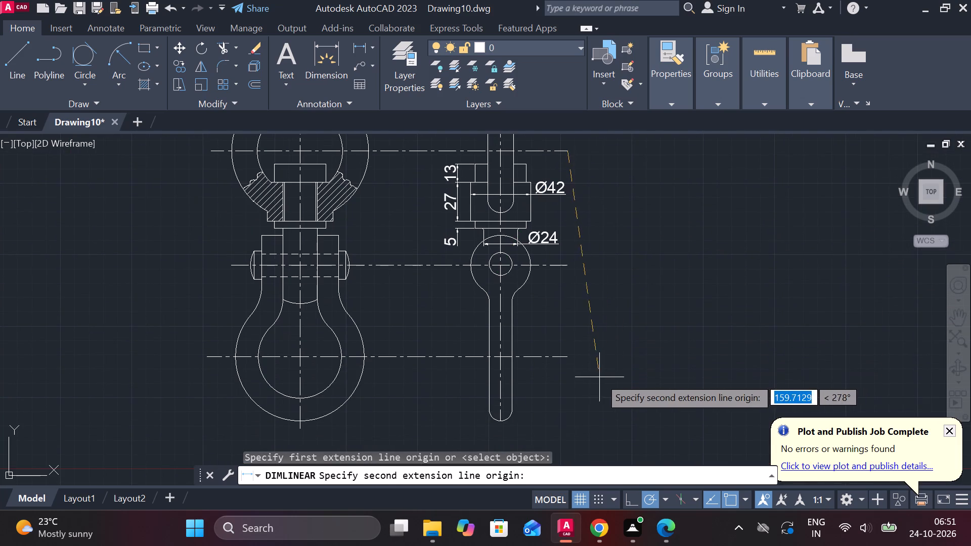
scroll(598, 375, up, 1)
click(551, 191)
middle_drag(562, 228, 570, 344)
middle_drag(593, 227, 593, 340)
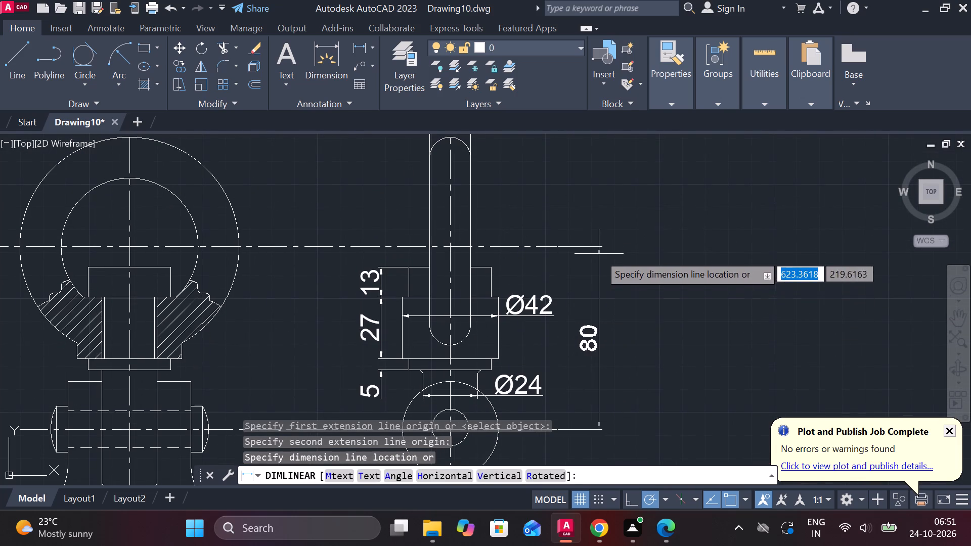
click(597, 320)
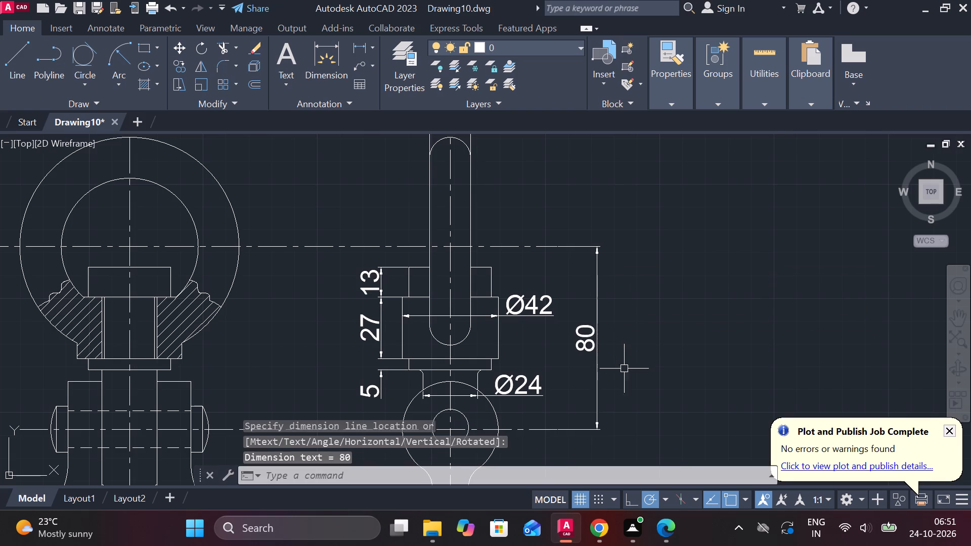
Add a vertical linear dimension from the eye's centre line to the lower shackle's centre line, in line with the dimension above.
middle_drag(625, 370, 604, 264)
middle_drag(585, 345, 594, 269)
key(space)
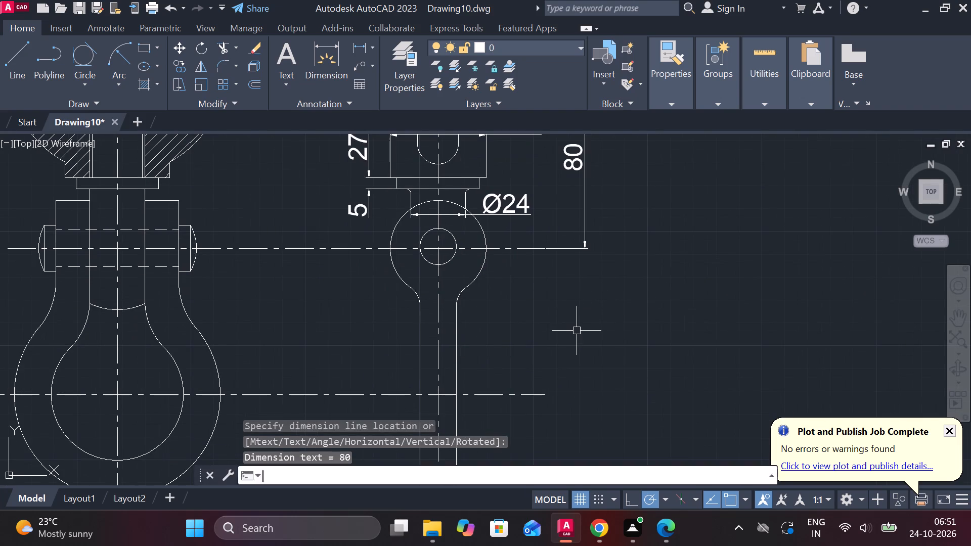
click(552, 256)
middle_drag(562, 343, 562, 340)
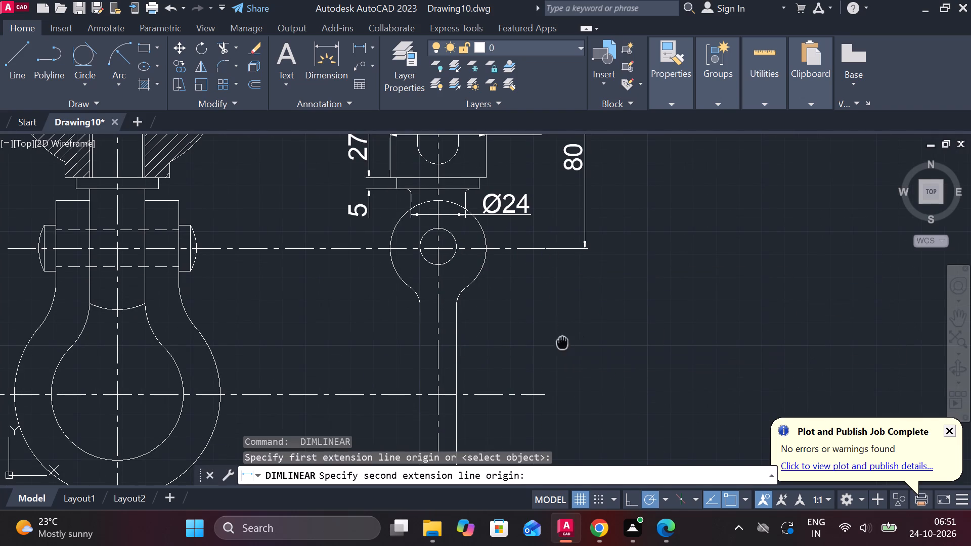
middle_drag(562, 340, 564, 277)
click(537, 323)
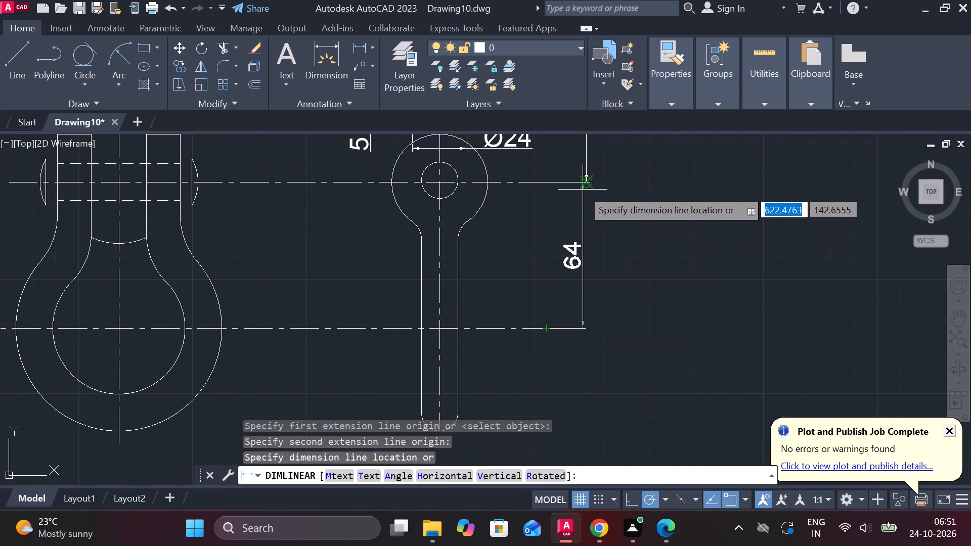
click(585, 189)
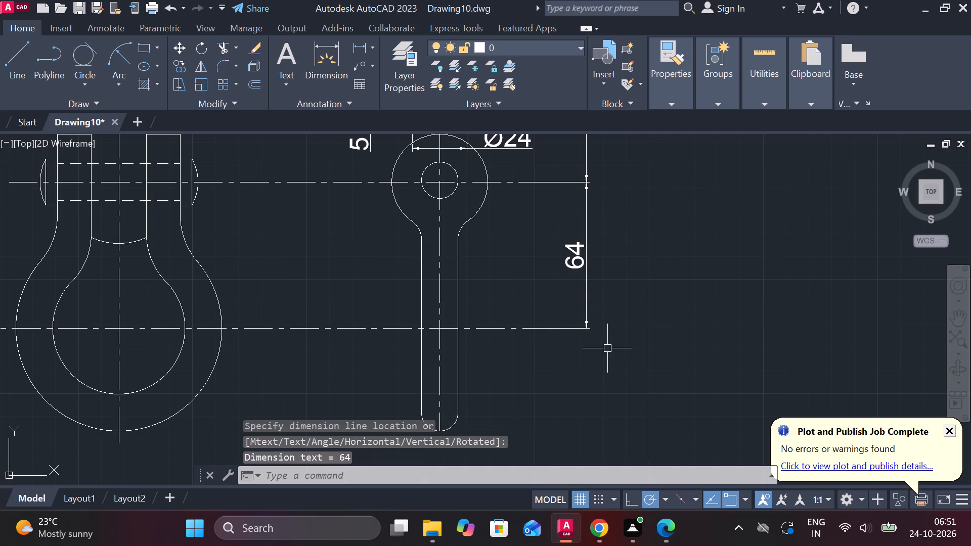
Add a horizontal linear dimension for the width of the side view's lower bar, placed below its rounded end.
scroll(562, 359, down, 1)
scroll(535, 373, up, 1)
middle_drag(535, 373, 590, 314)
key(space)
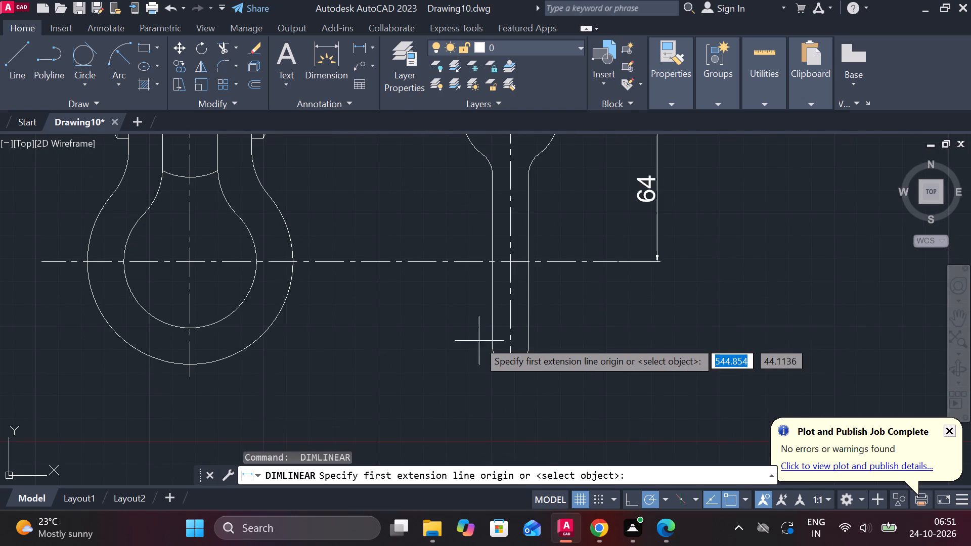
click(491, 325)
click(533, 321)
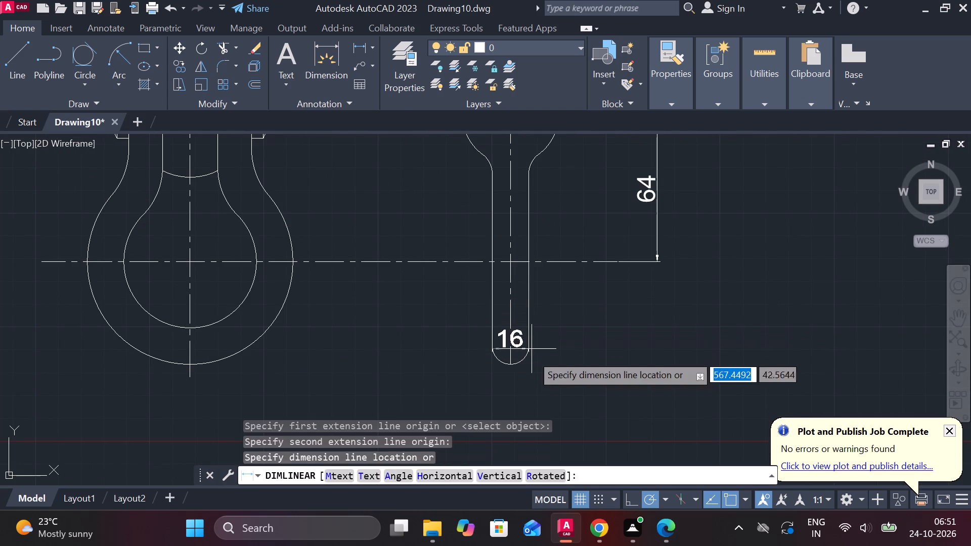
middle_drag(532, 361, 540, 310)
click(539, 345)
Insert a diameter symbol before the value in the lower bar's width dimension and finish text editing.
double_click(516, 331)
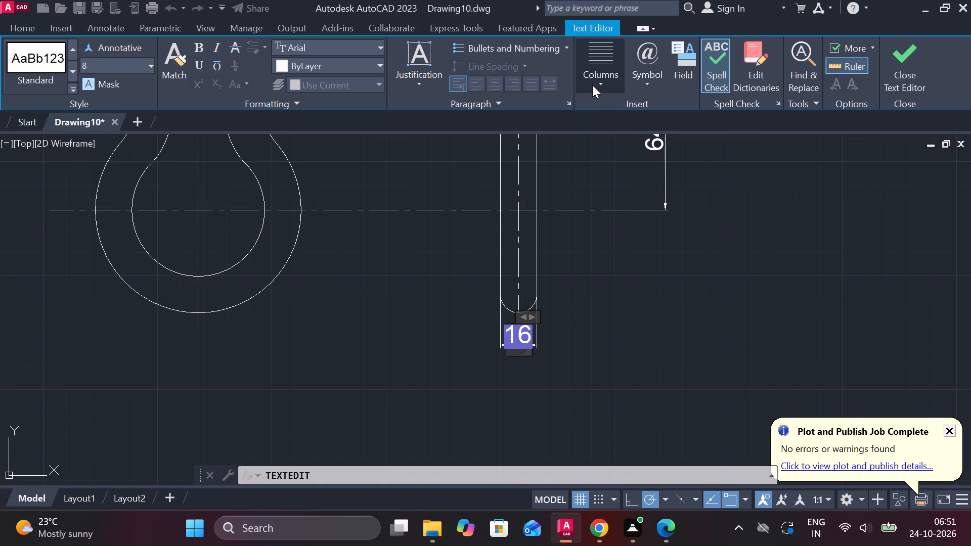
click(592, 85)
click(605, 85)
click(632, 81)
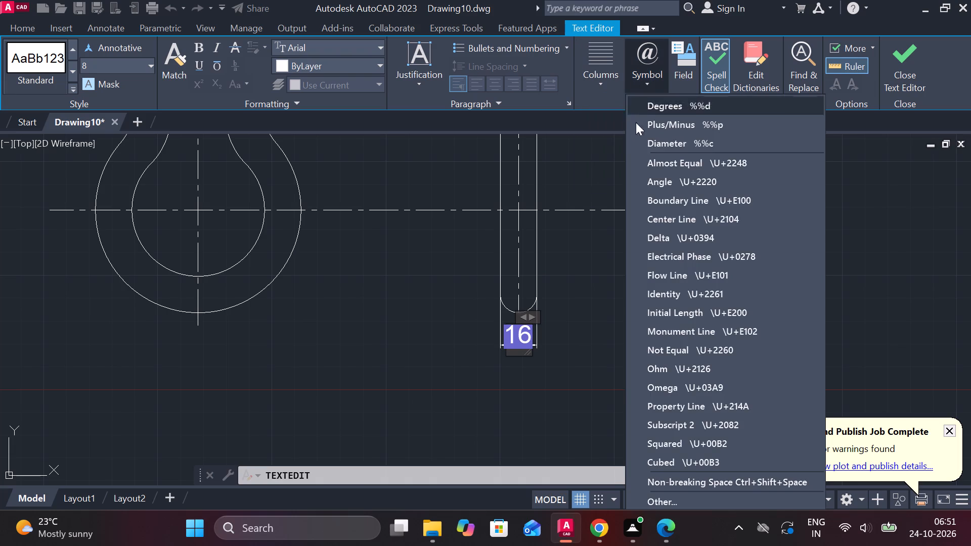
click(647, 140)
click(896, 70)
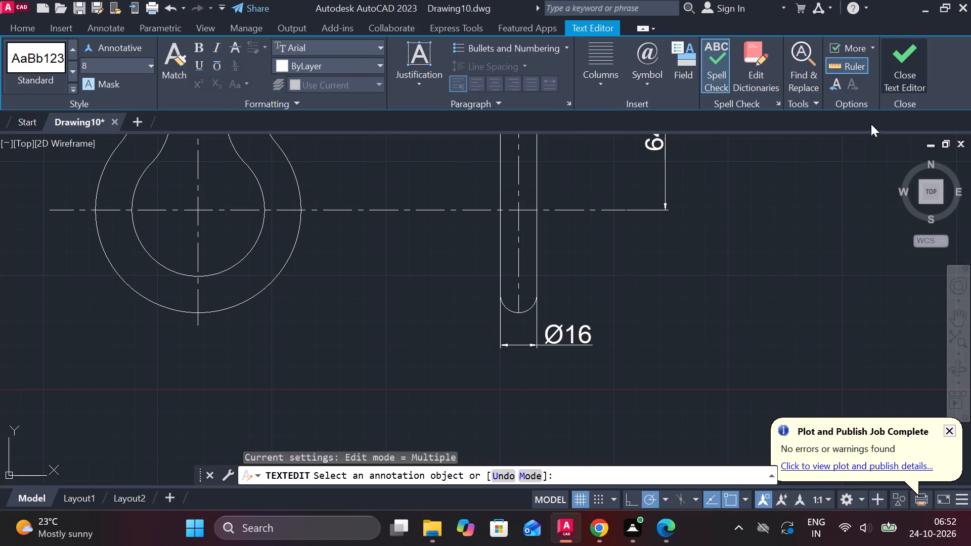
scroll(671, 258, down, 2)
middle_drag(678, 269, 658, 294)
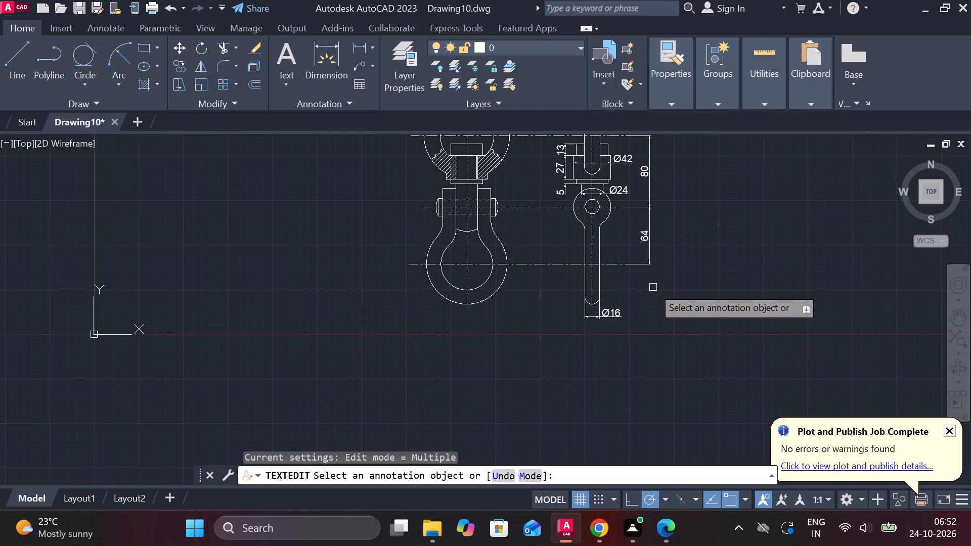
scroll(646, 218, up, 1)
key(Escape)
Add a radius dimension to the right-hand fillet where the side view's round eye meets the lower bar.
click(378, 45)
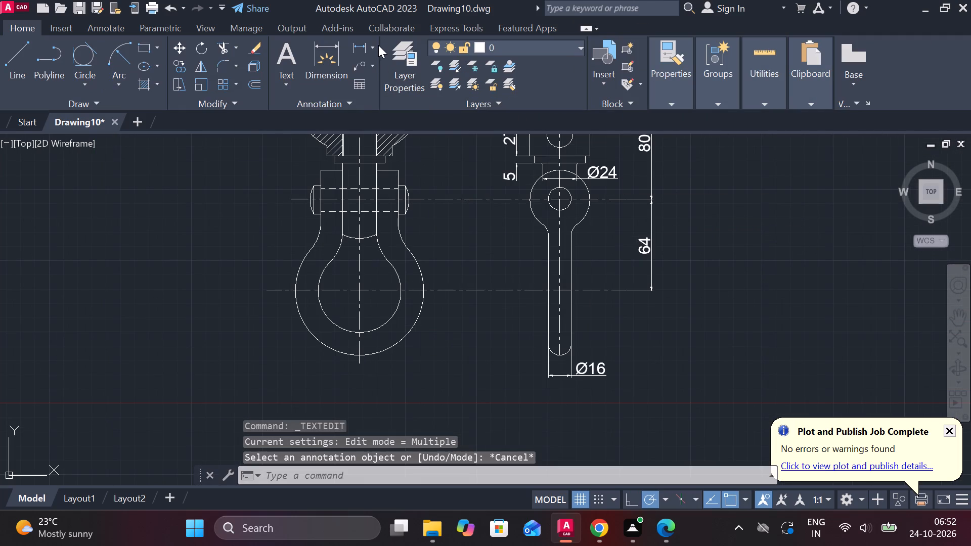
click(375, 45)
click(384, 194)
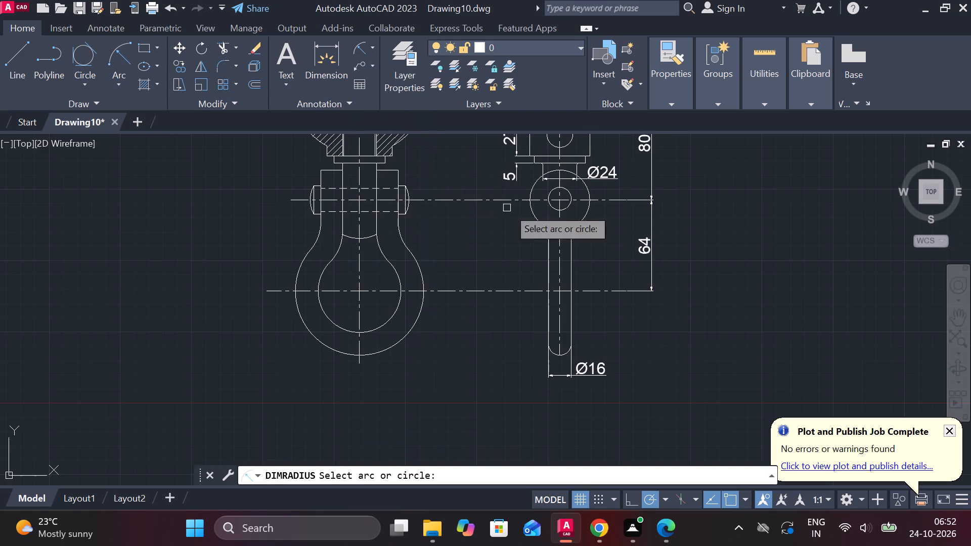
scroll(524, 209, up, 3)
middle_drag(665, 251, 386, 240)
click(454, 272)
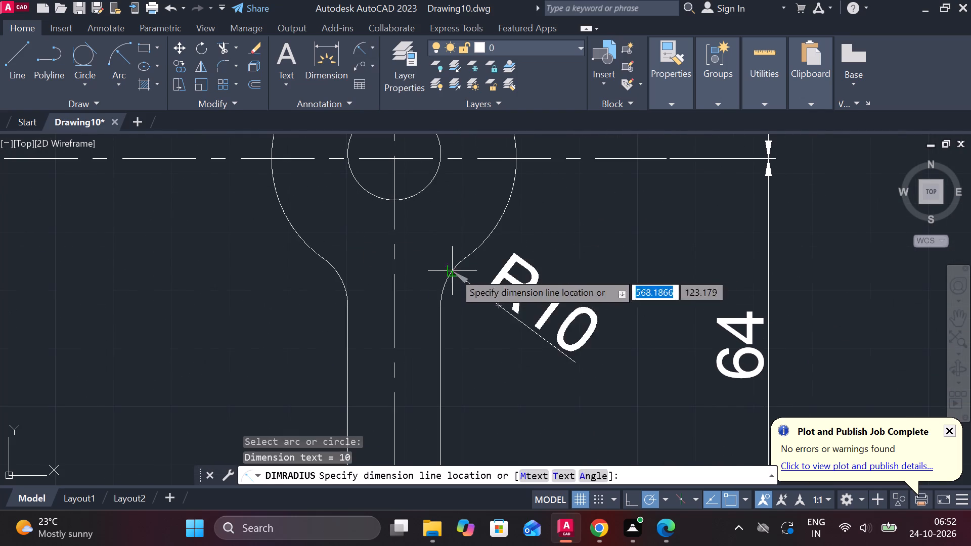
click(483, 297)
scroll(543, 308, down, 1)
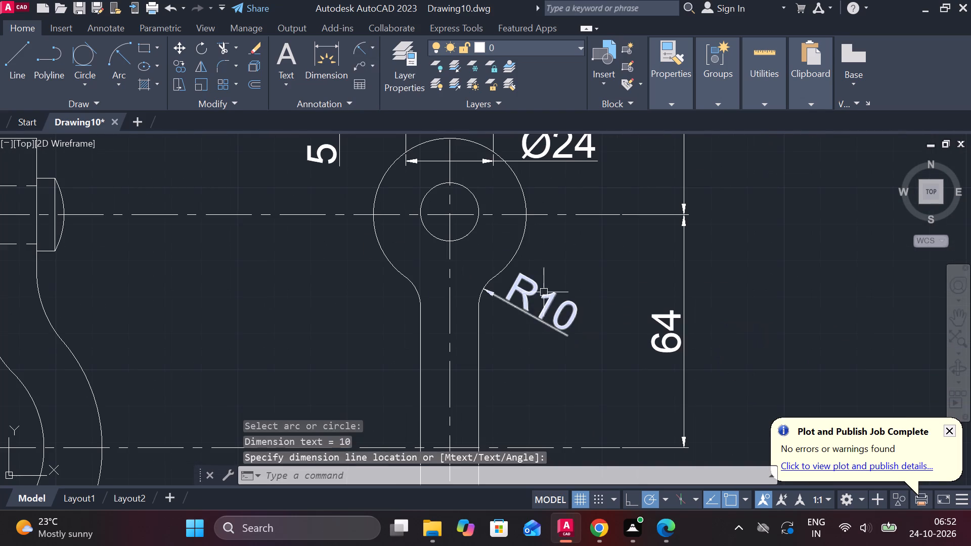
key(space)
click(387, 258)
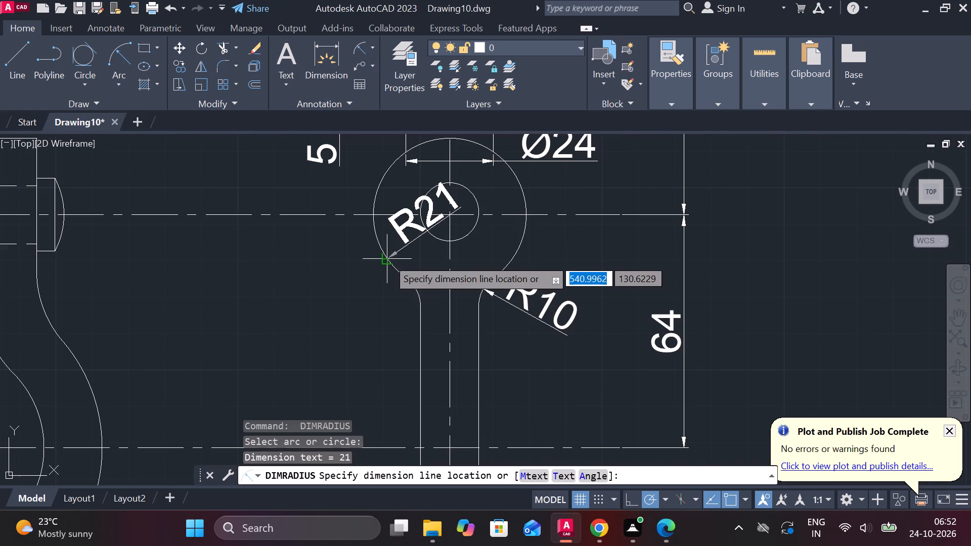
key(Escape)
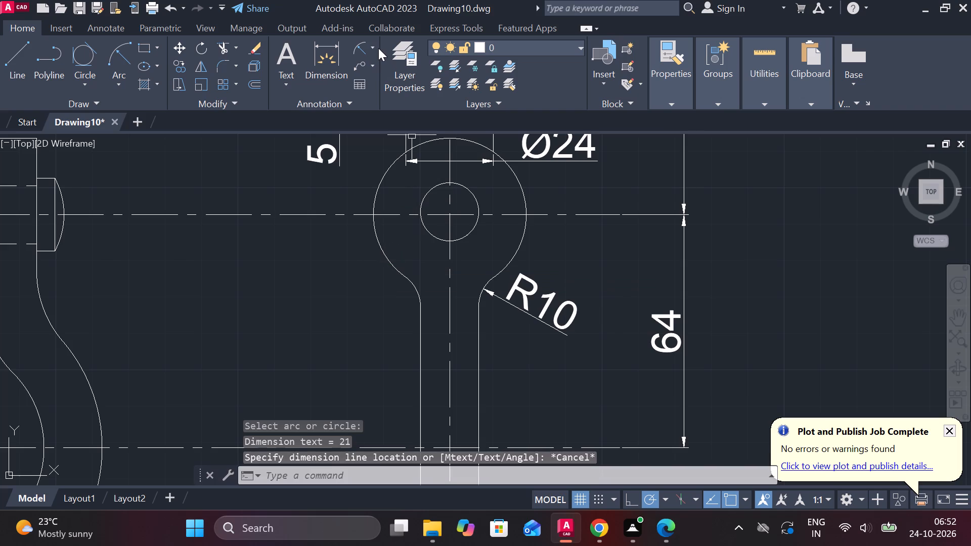
Add a diameter dimension to the outer arc of the side view's round eye, placed outside at its lower left.
click(376, 44)
click(390, 222)
click(388, 257)
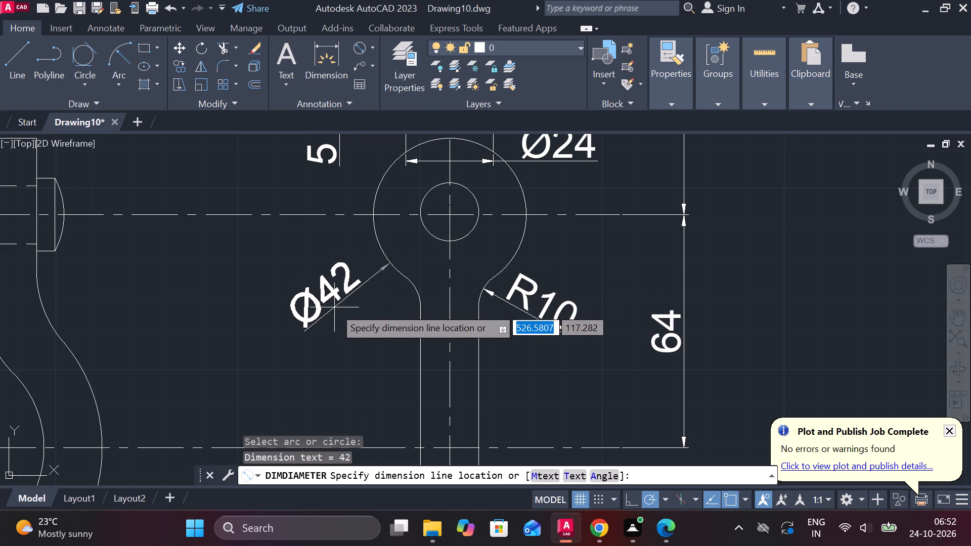
click(334, 307)
Add a diameter dimension to the small hole circle in the round eye, placed outside the eye above the R10 text.
scroll(399, 274, down, 1)
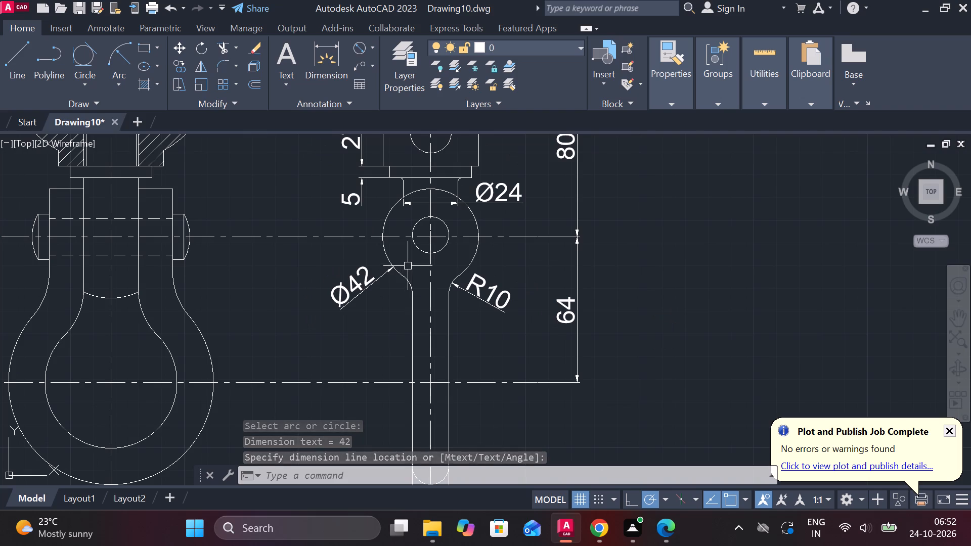
key(space)
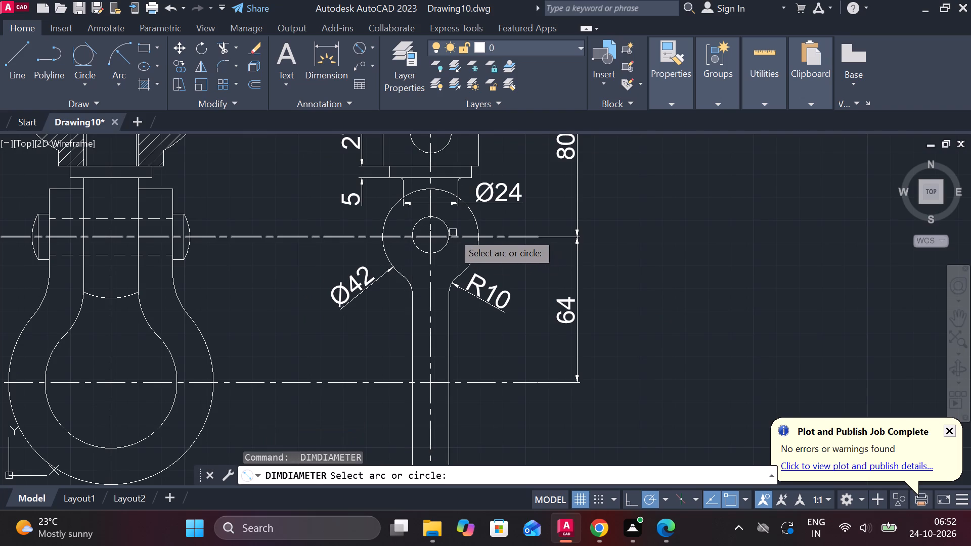
click(449, 252)
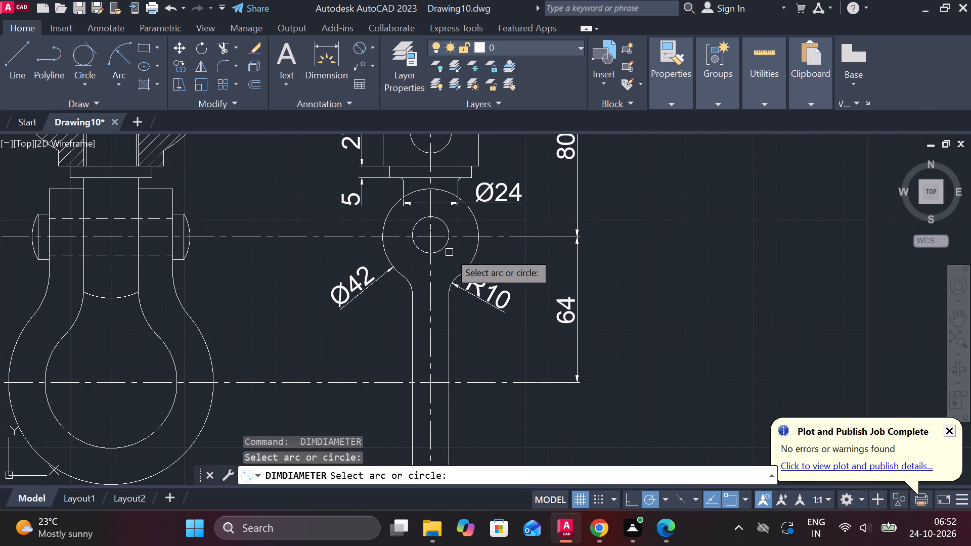
click(449, 250)
click(443, 247)
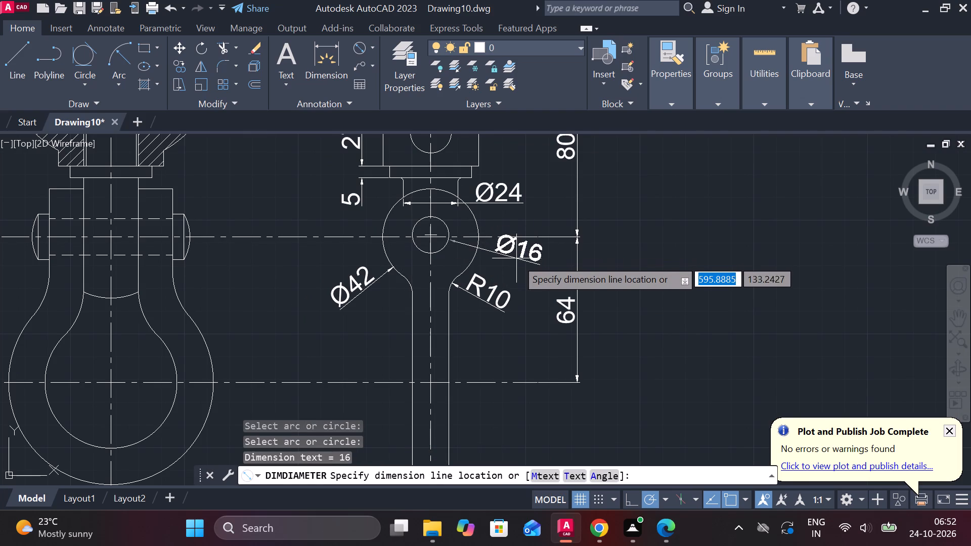
click(510, 265)
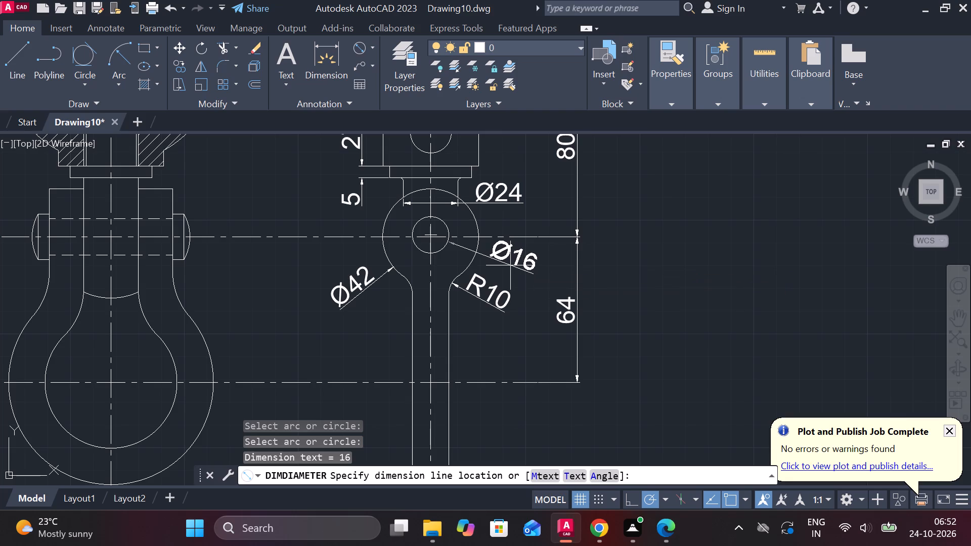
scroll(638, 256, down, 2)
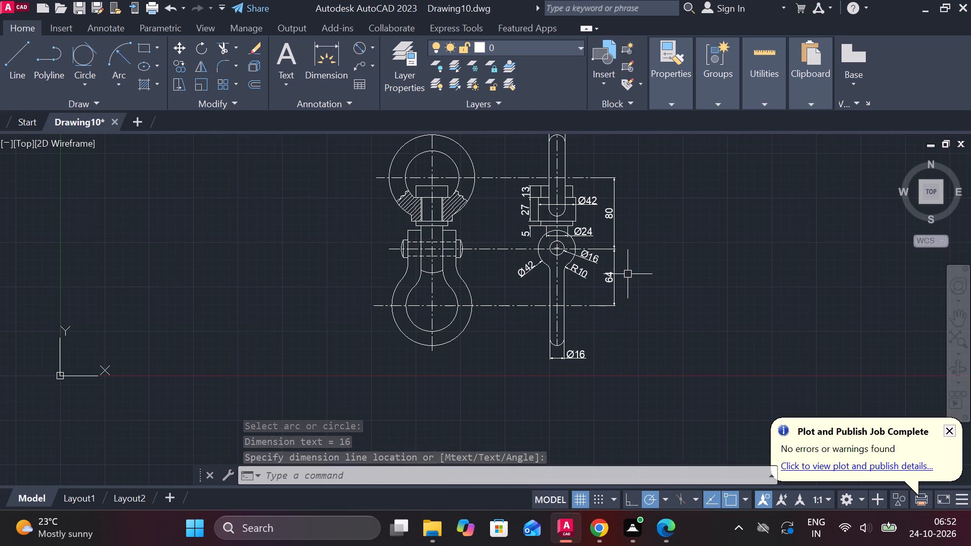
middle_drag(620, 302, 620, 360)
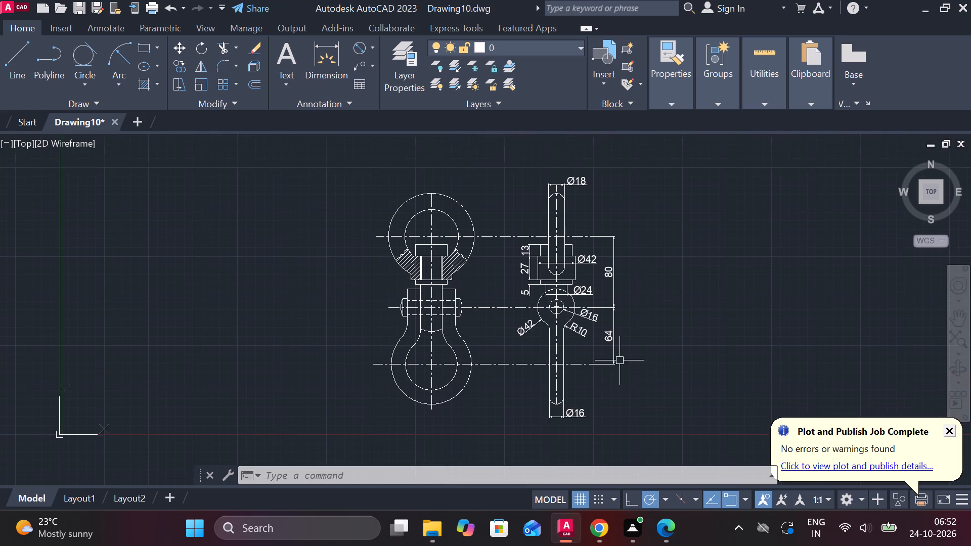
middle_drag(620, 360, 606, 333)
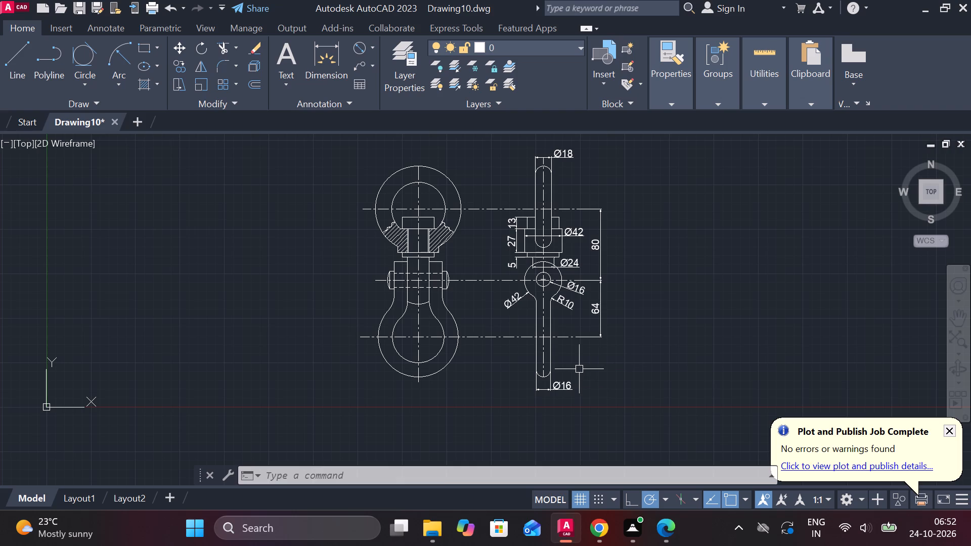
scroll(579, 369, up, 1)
Add a diameter dimension to the inner arc of the front view's lower shackle loop, placed inside the loop.
scroll(579, 369, down, 1)
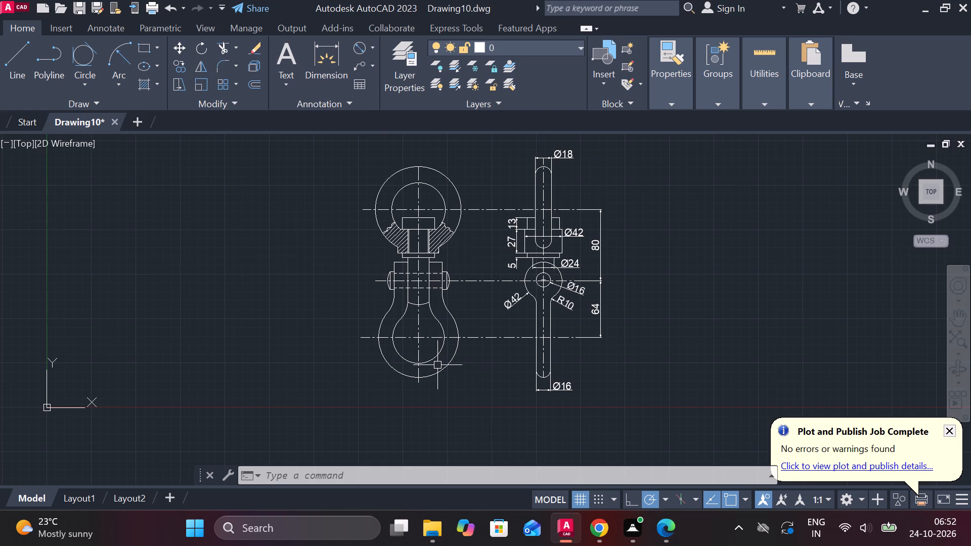
click(360, 44)
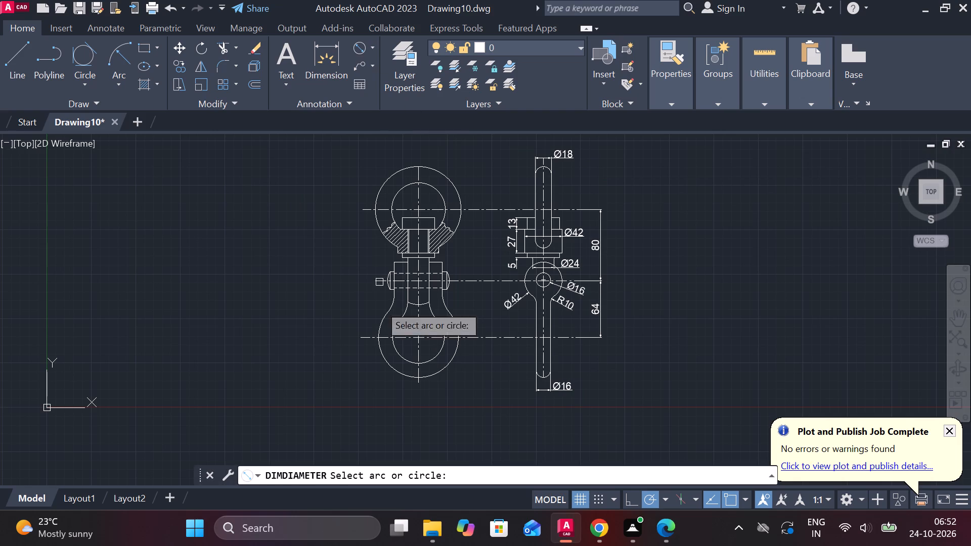
scroll(367, 468, up, 2)
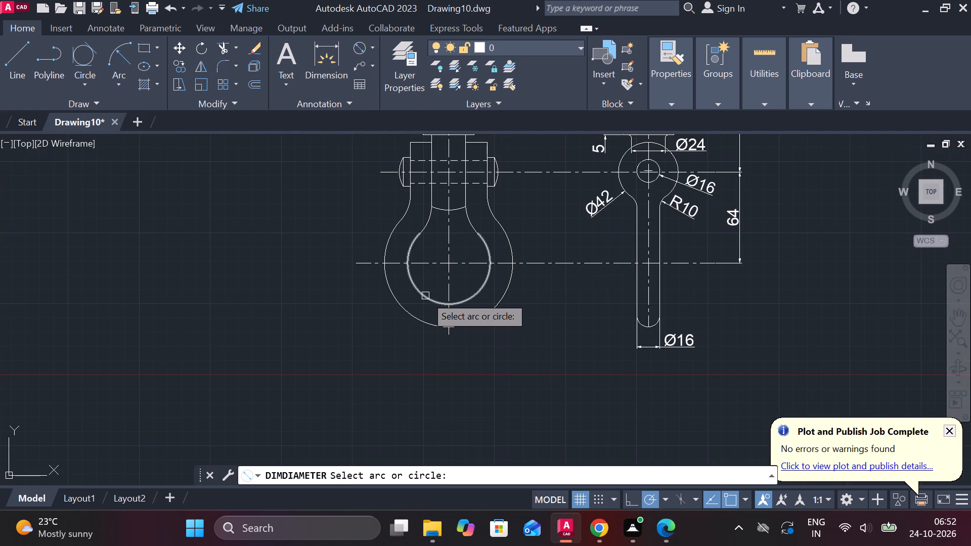
scroll(425, 296, up, 2)
click(421, 295)
click(423, 274)
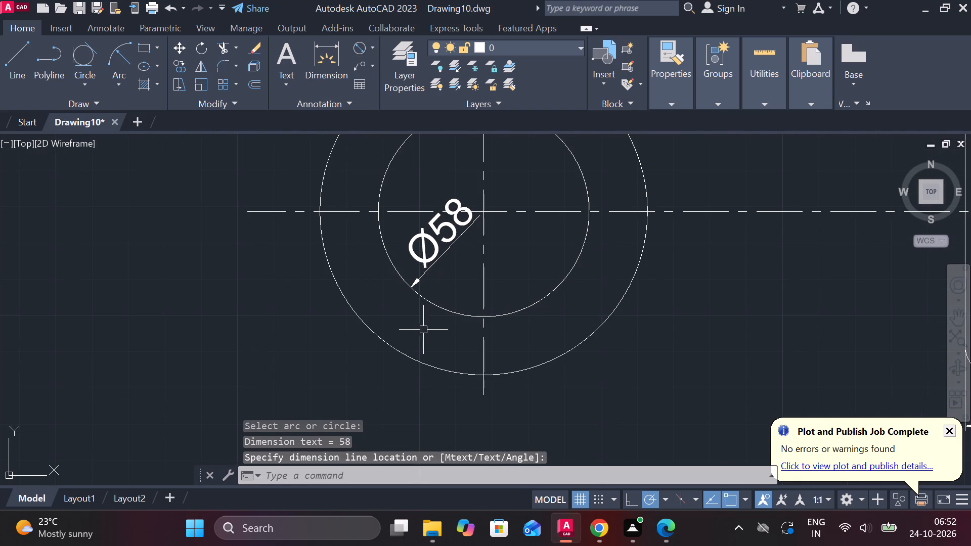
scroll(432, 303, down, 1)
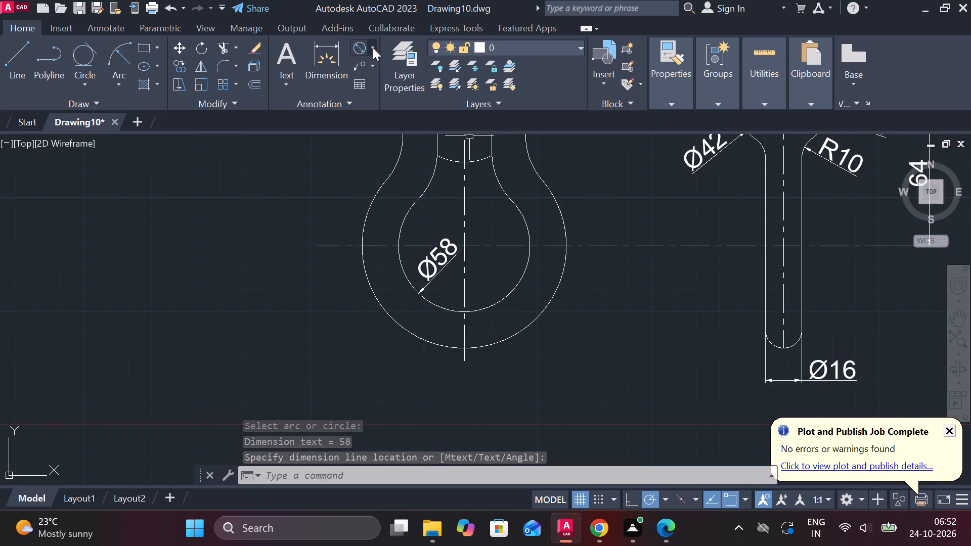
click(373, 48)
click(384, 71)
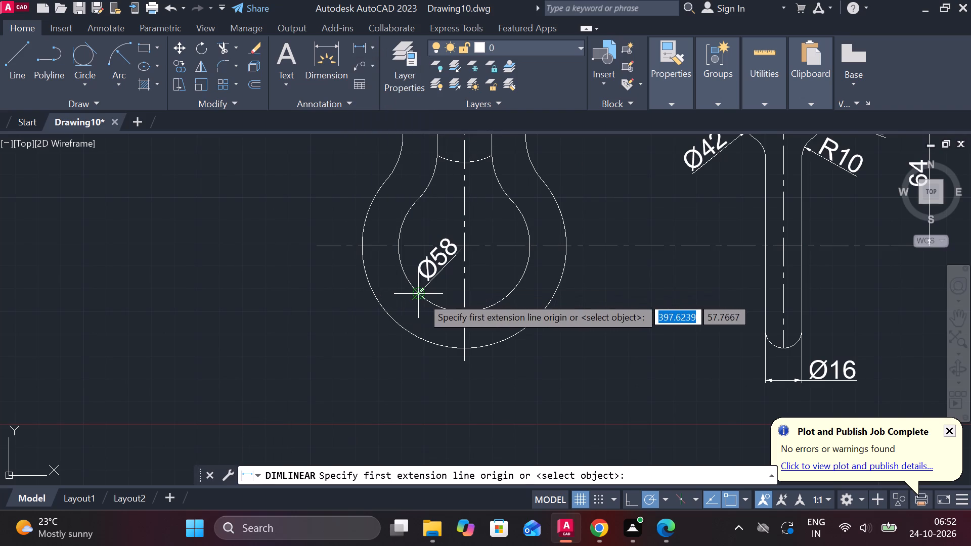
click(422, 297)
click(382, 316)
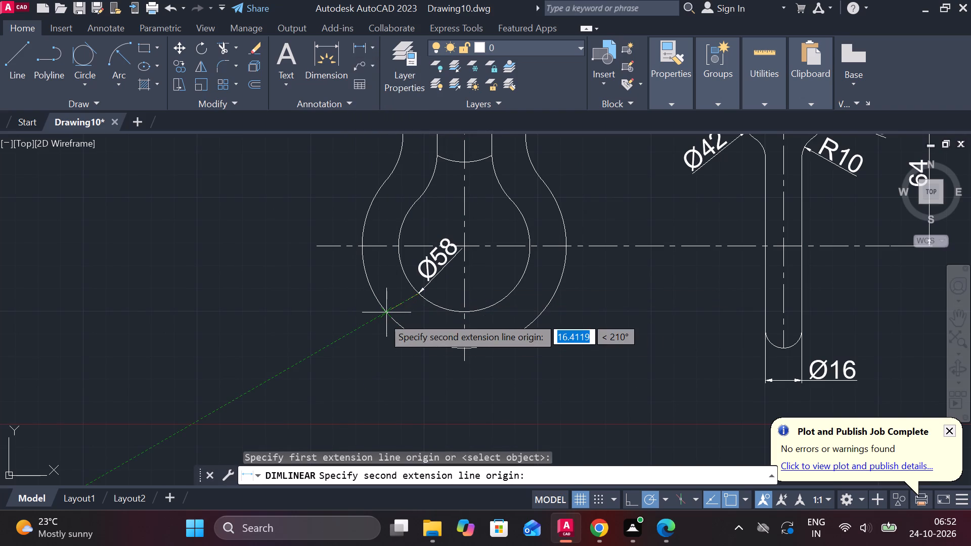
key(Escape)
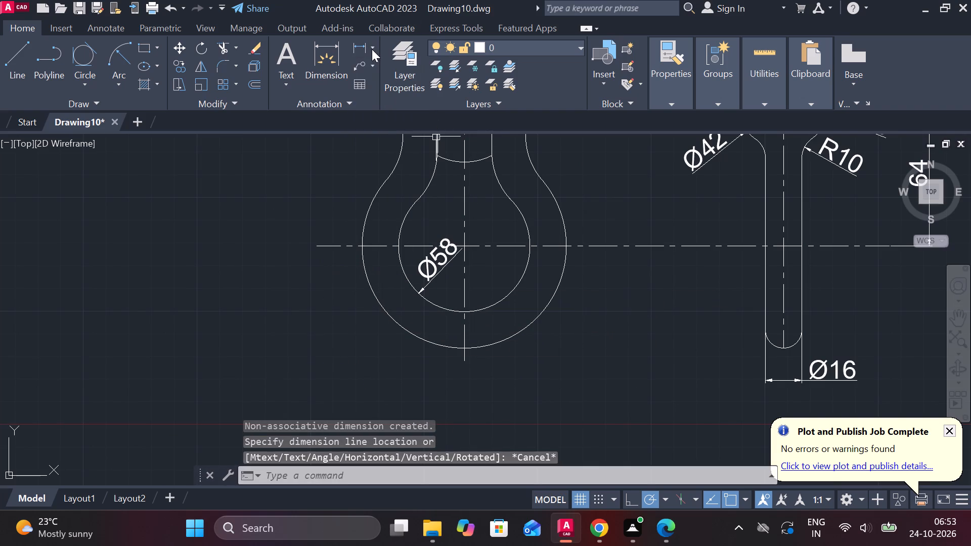
Add an aligned dimension across the lower loop's thickness, from the inner to the outer arc in line with the Ø58 dimension.
click(372, 49)
click(387, 114)
click(417, 295)
click(394, 316)
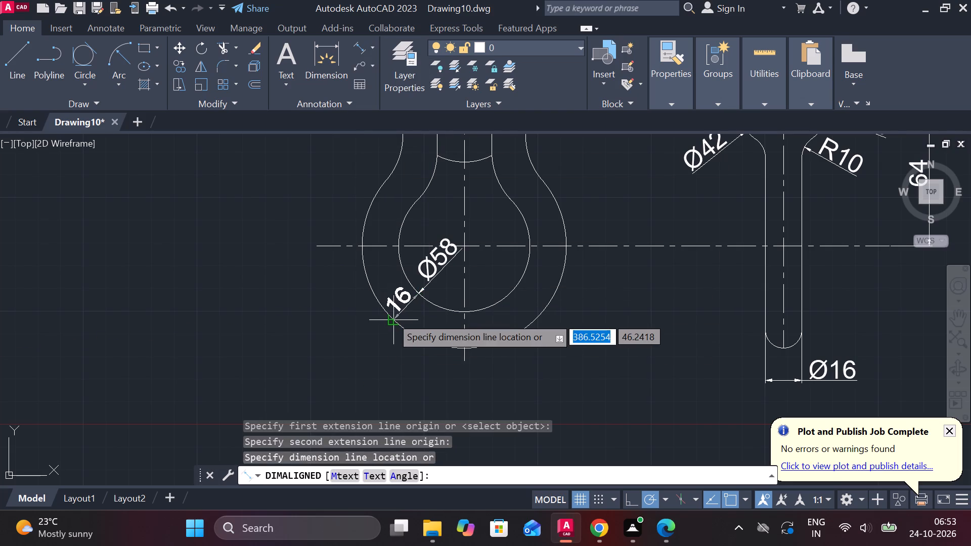
click(391, 316)
key(Escape)
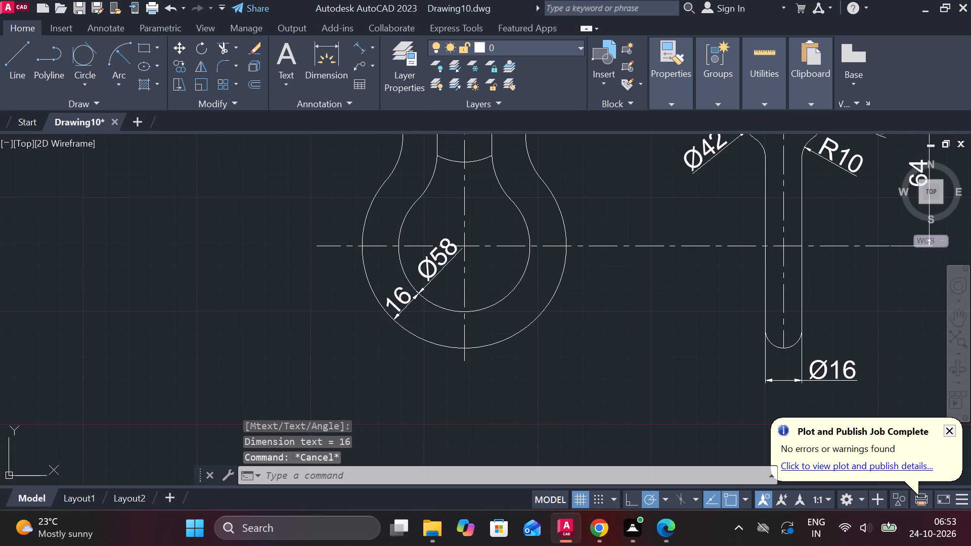
Insert a diameter symbol before the value in the lower loop's thickness dimension and finish text editing.
double_click(401, 300)
click(646, 89)
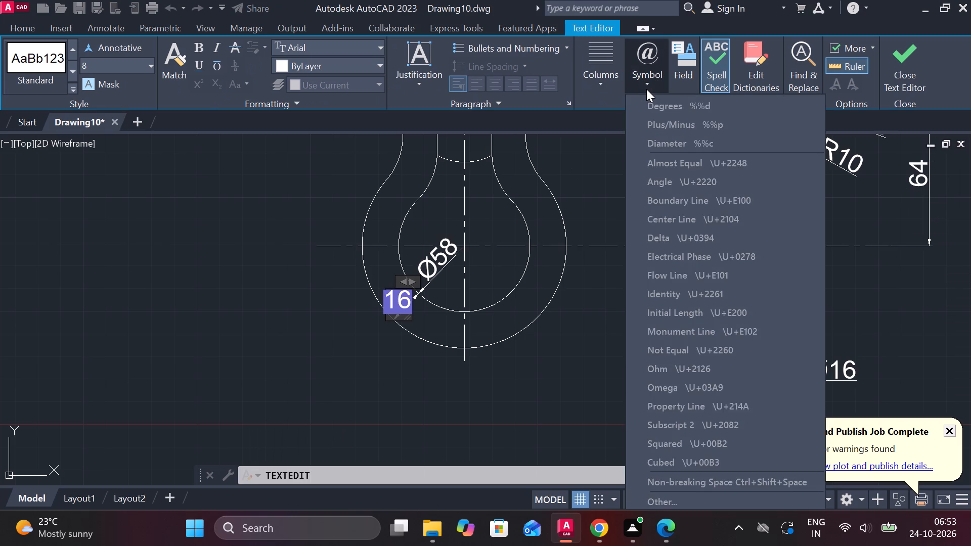
click(699, 141)
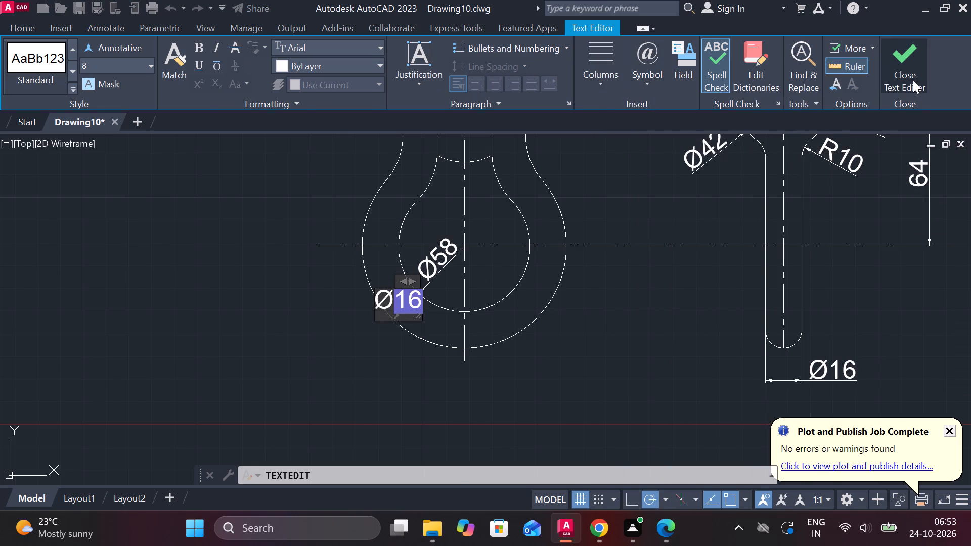
click(913, 78)
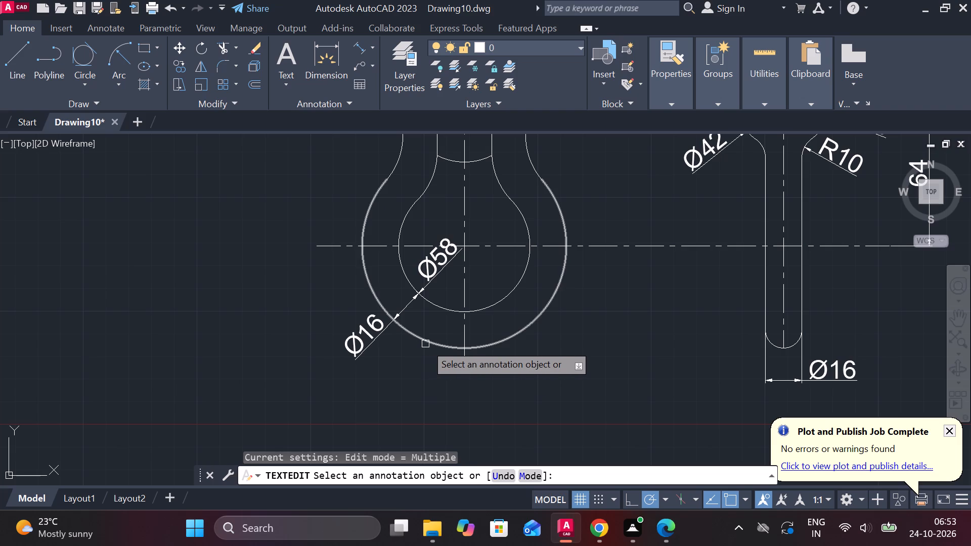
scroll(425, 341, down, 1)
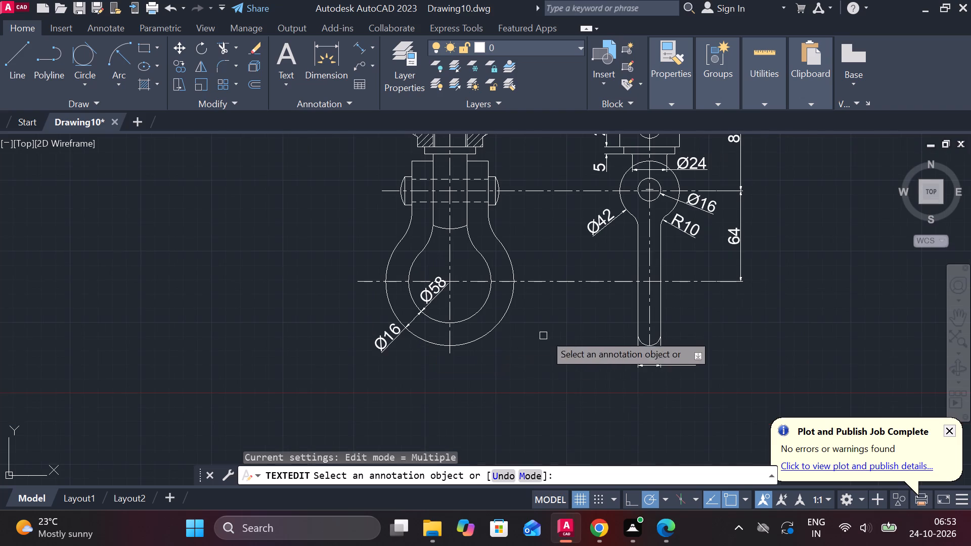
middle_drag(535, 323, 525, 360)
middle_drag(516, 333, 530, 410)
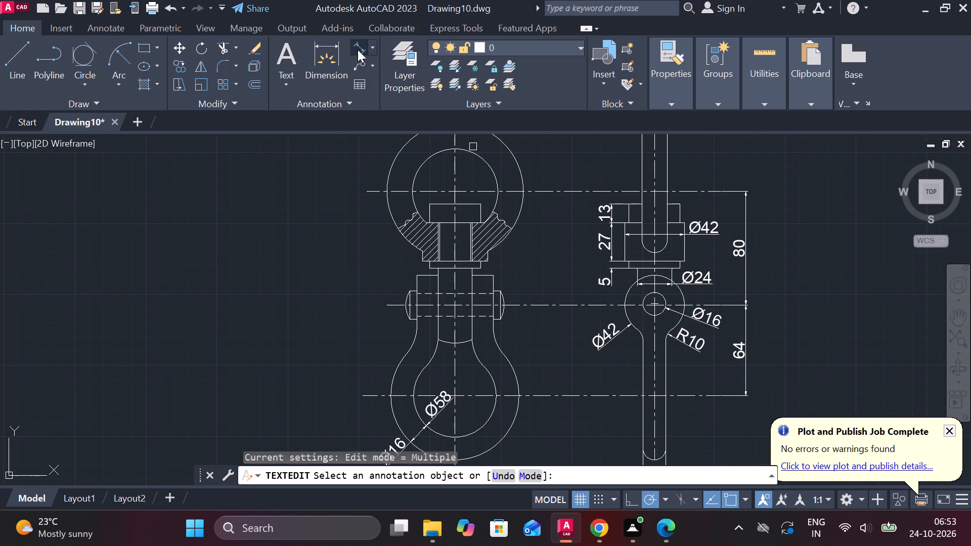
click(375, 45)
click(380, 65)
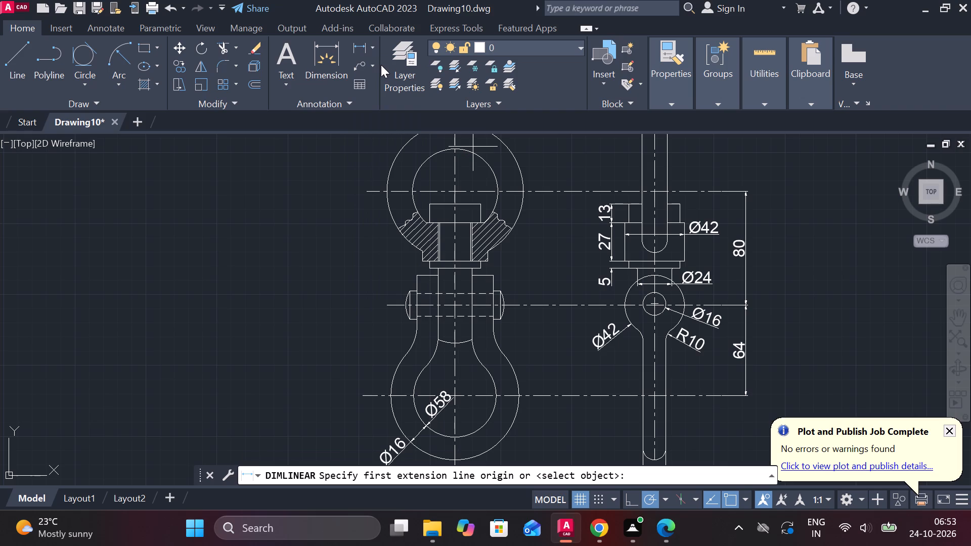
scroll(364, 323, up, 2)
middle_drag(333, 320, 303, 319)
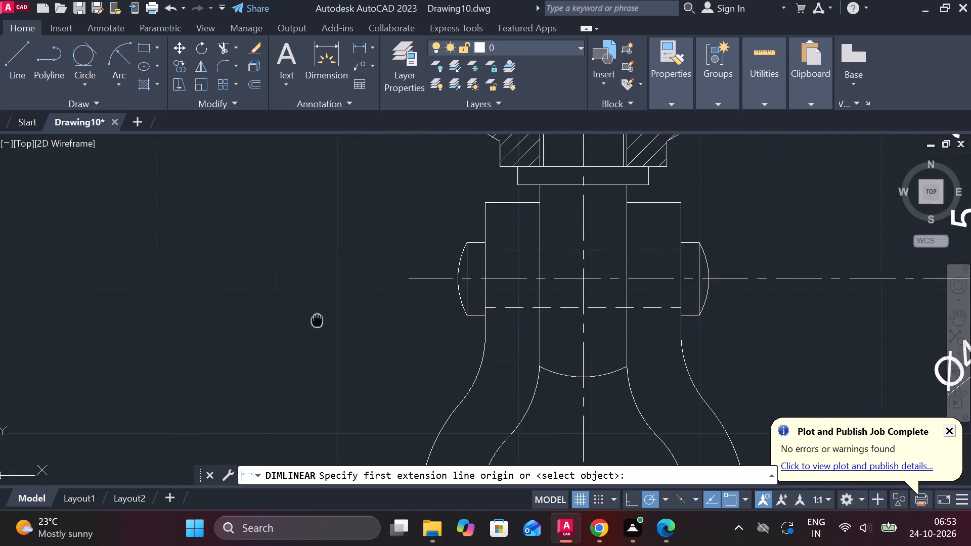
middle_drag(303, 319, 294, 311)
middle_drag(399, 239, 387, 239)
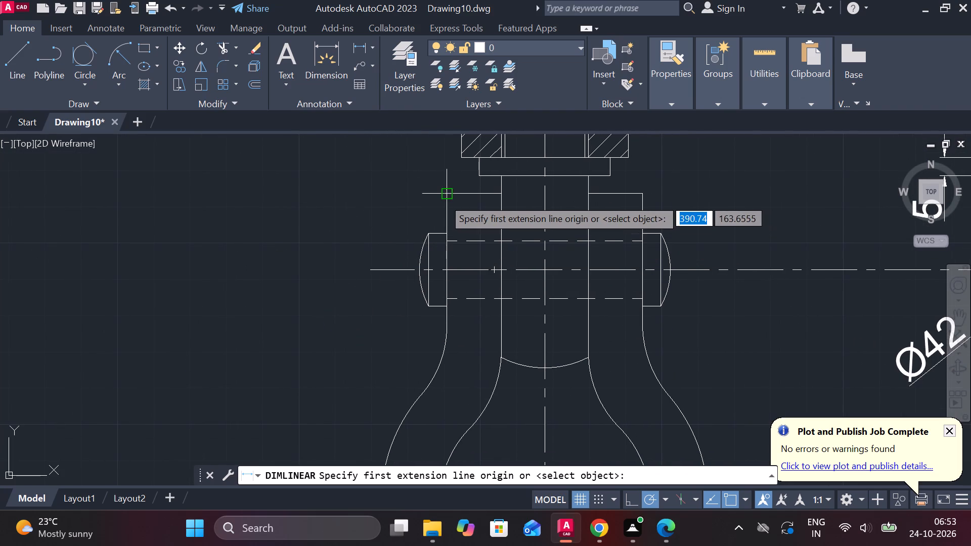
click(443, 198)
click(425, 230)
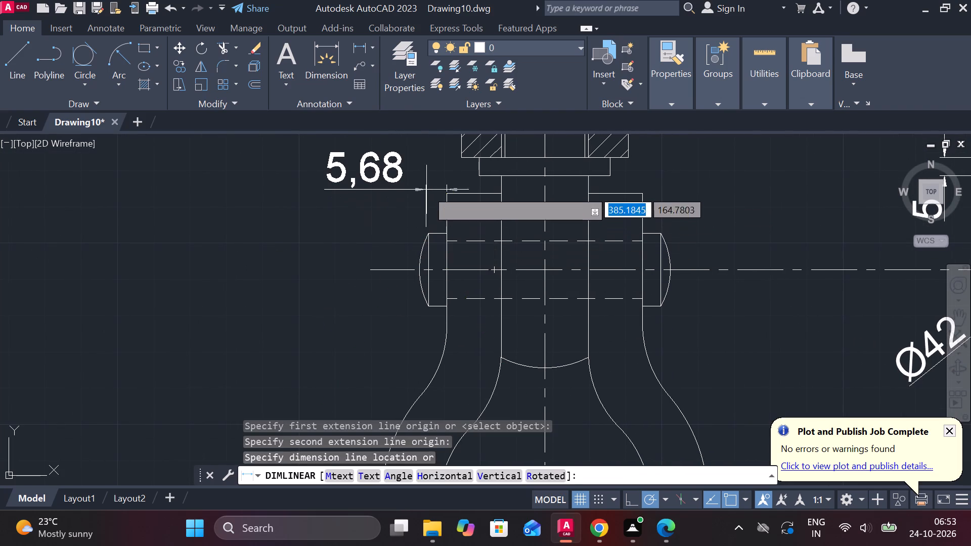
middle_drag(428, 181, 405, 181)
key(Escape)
Add a horizontal linear dimension to the straight part of the front view's left pin head, placed above it.
key(space)
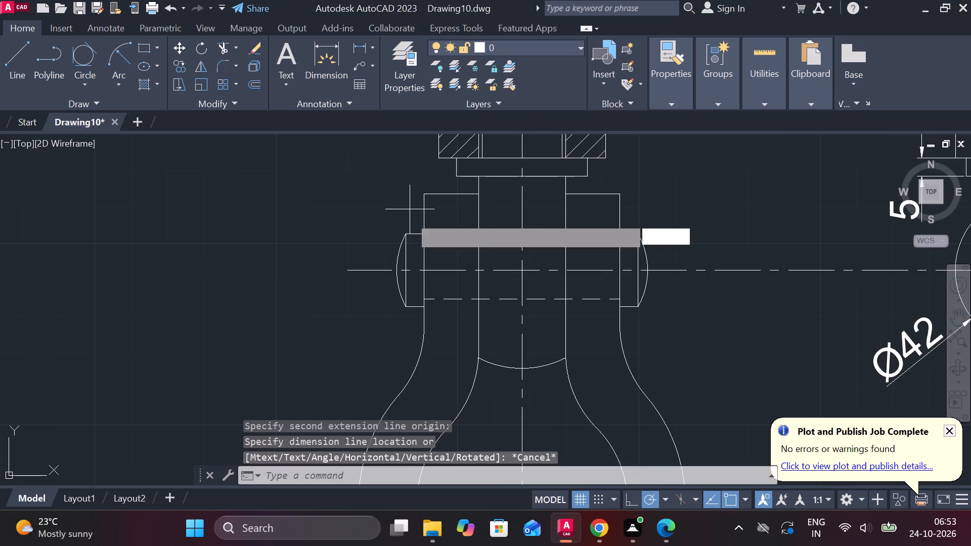
click(405, 237)
click(426, 237)
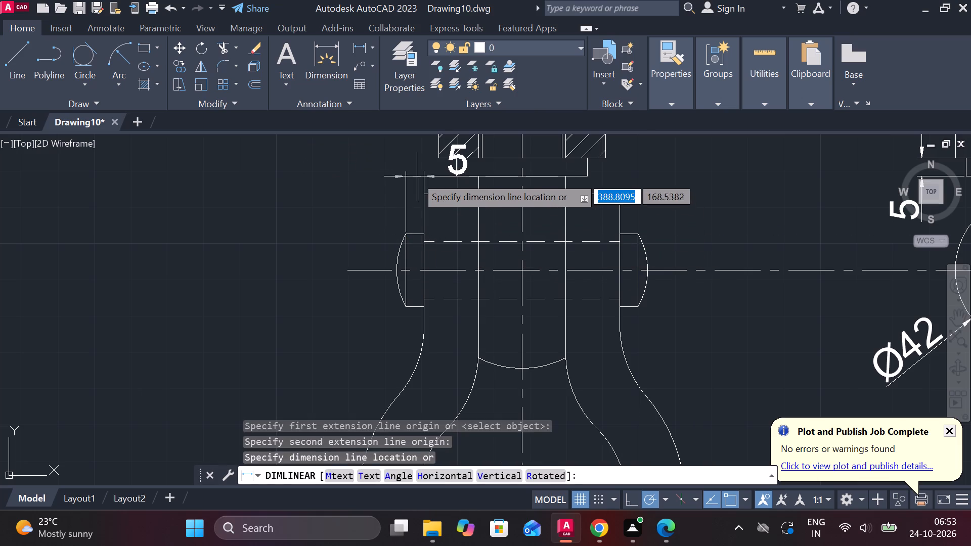
click(401, 170)
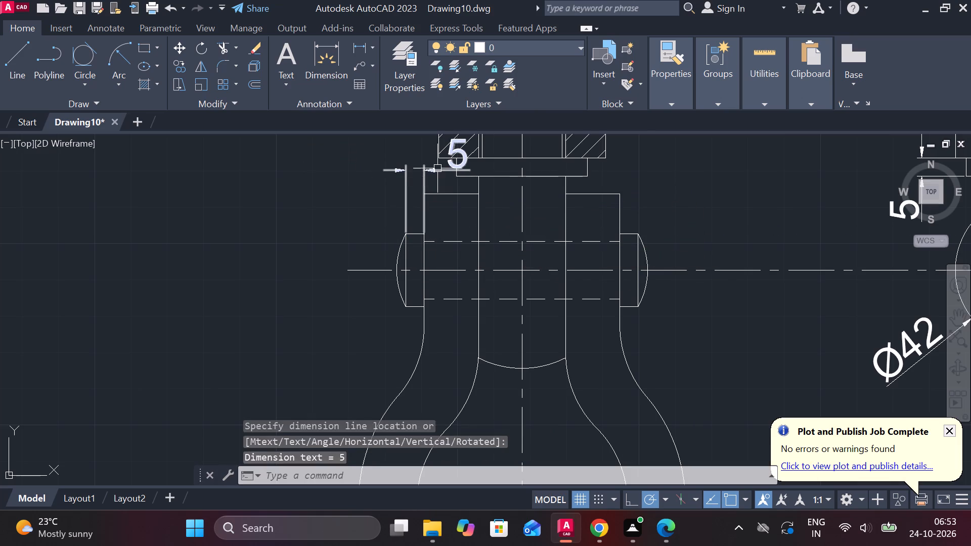
Move the left pin head dimension's text to the left of its extension lines.
click(437, 168)
click(457, 154)
click(361, 176)
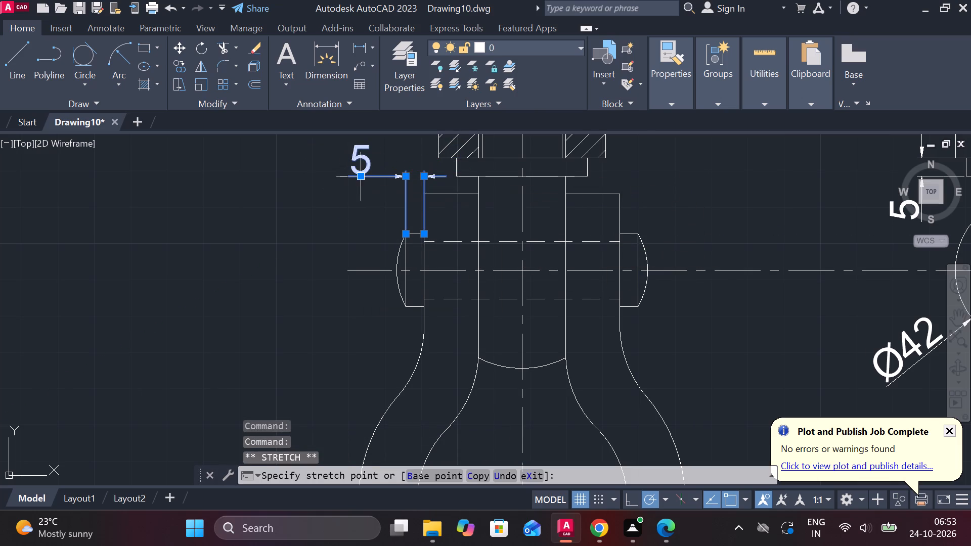
key(Escape)
key(Escape)
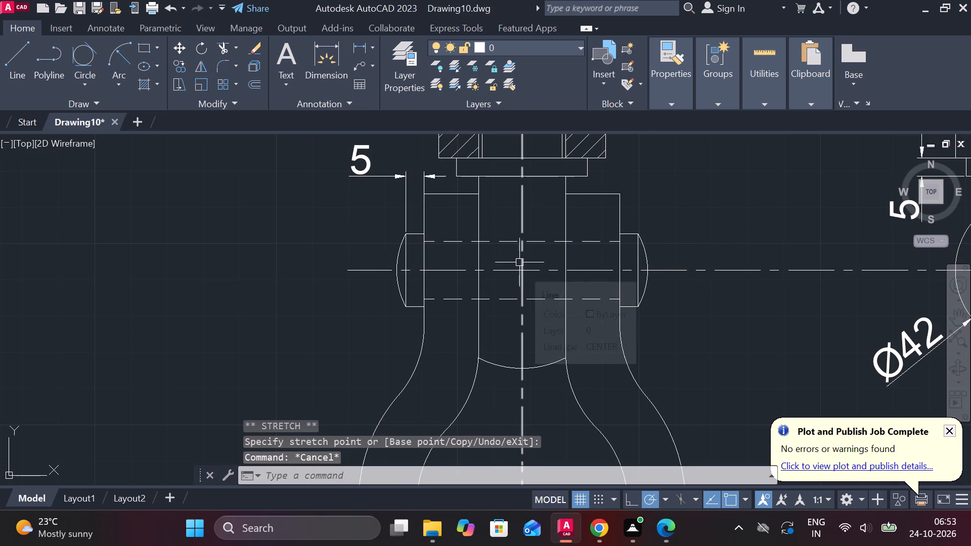
Add a horizontal linear dimension across the front view's right shackle lug, placed inside the lug above the pin.
click(368, 45)
scroll(477, 229, up, 2)
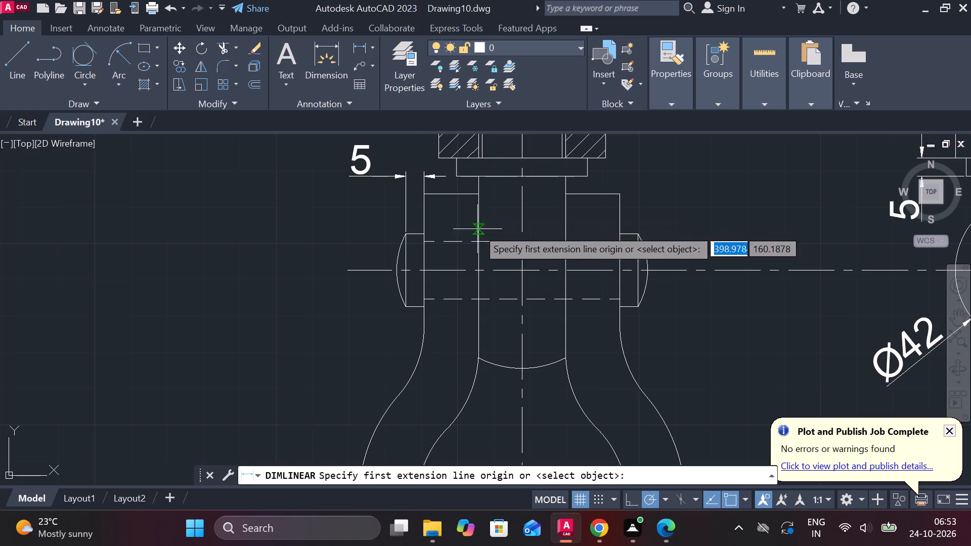
middle_drag(439, 204, 389, 260)
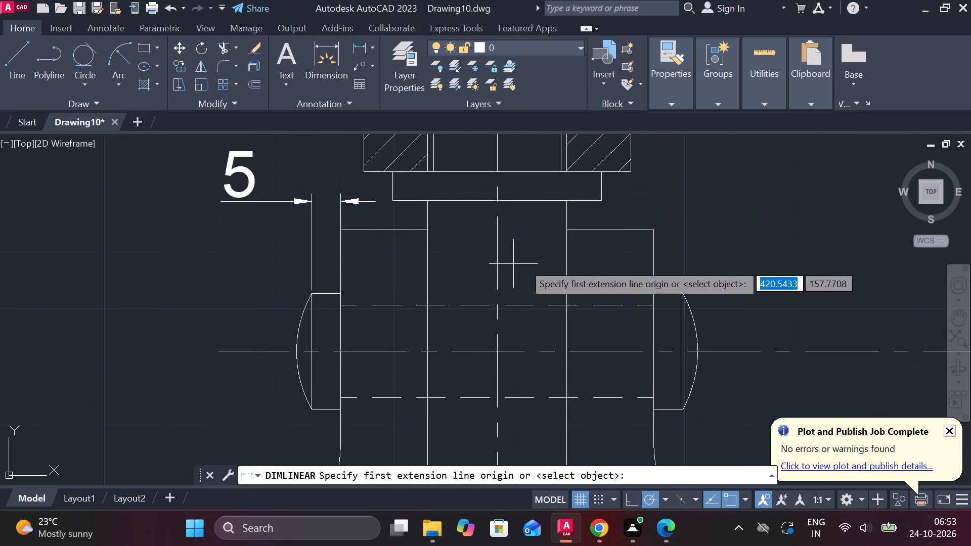
click(575, 265)
click(656, 261)
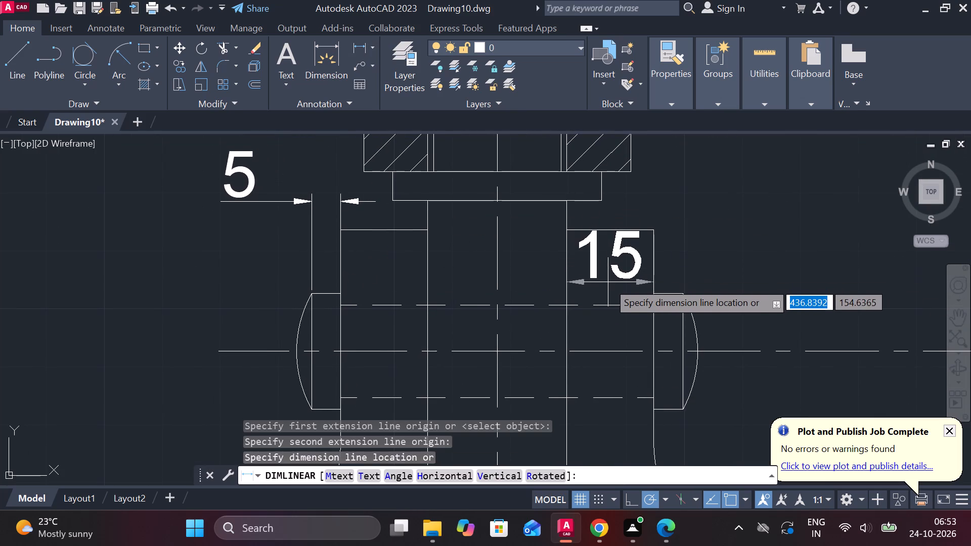
click(608, 288)
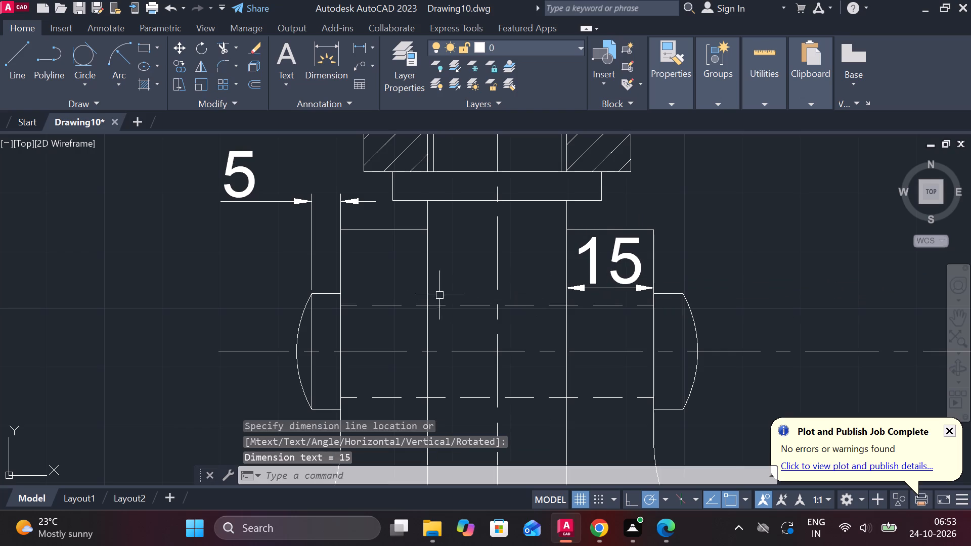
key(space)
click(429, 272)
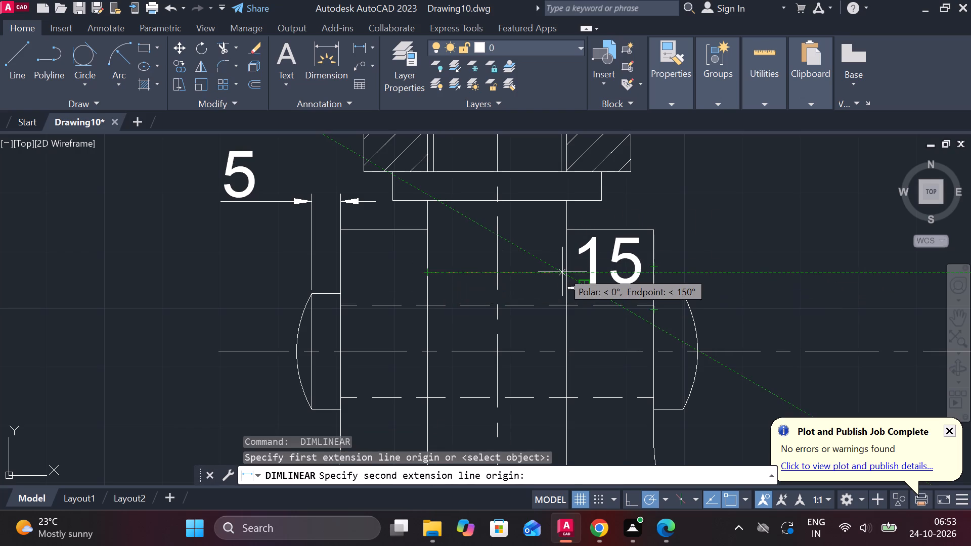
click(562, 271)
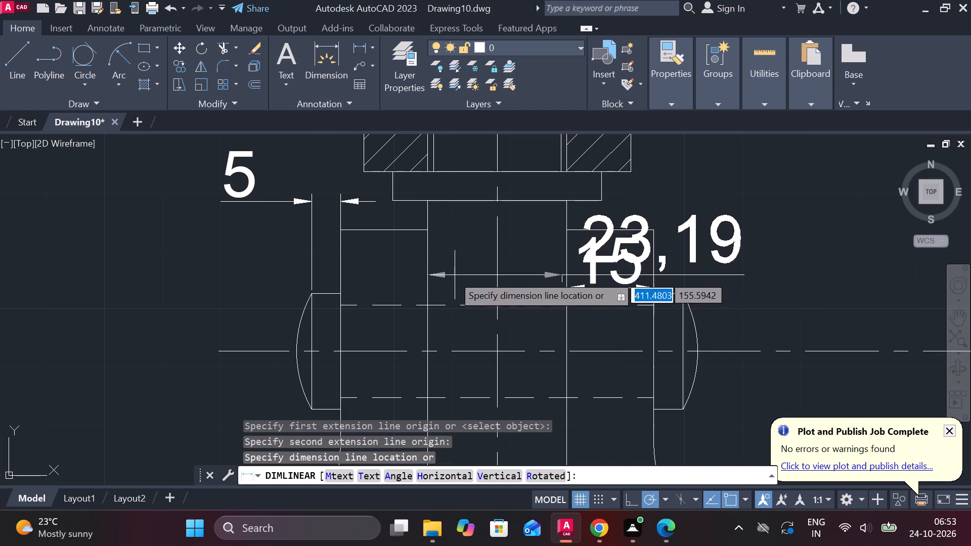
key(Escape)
Set the ISO-25 dimension style's linear precision to 0 and make that style current.
scroll(696, 250, down, 2)
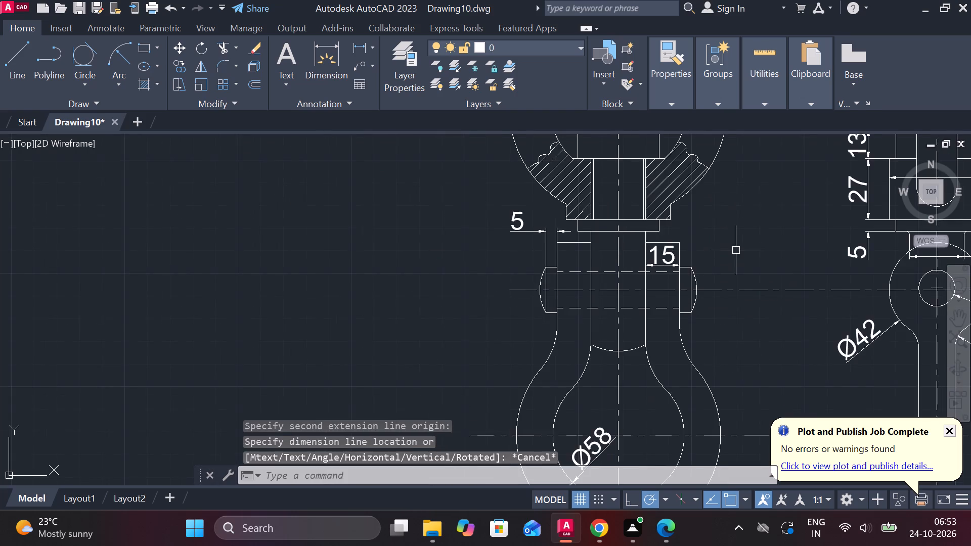
middle_drag(737, 251, 562, 248)
text(D)
key(space)
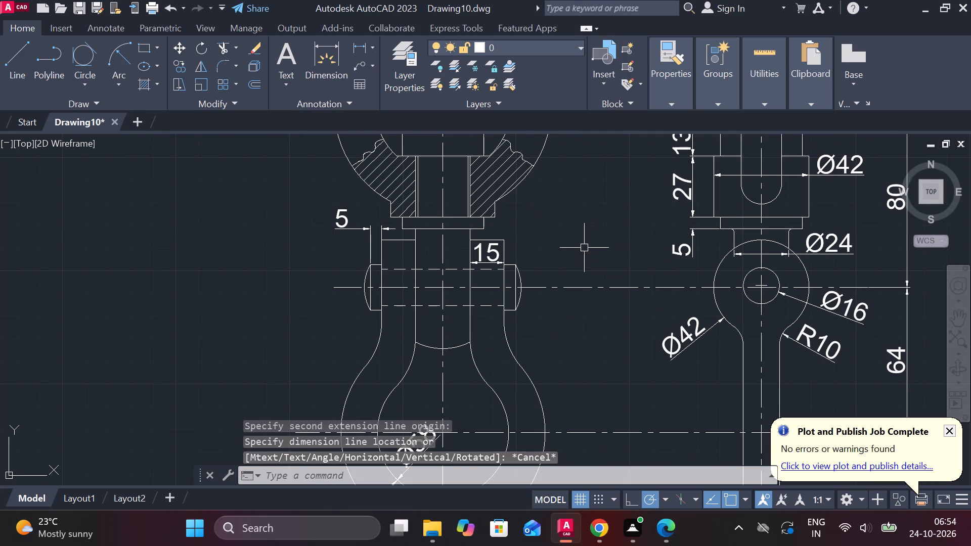
click(648, 229)
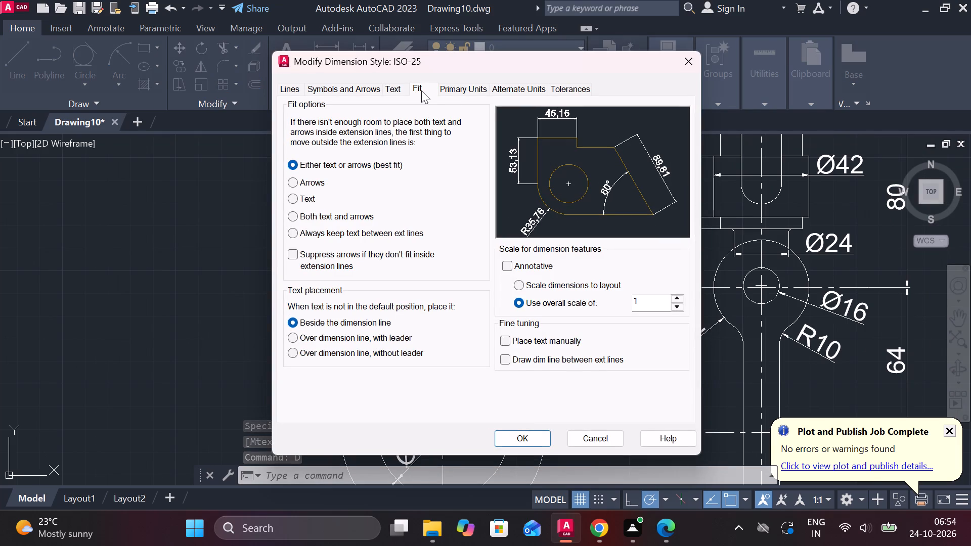
click(421, 90)
click(464, 82)
click(466, 88)
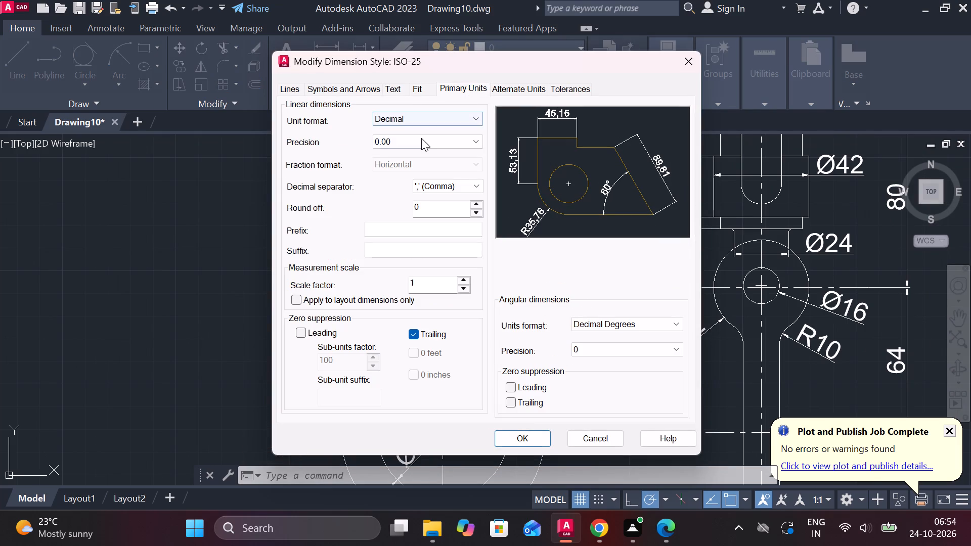
click(408, 146)
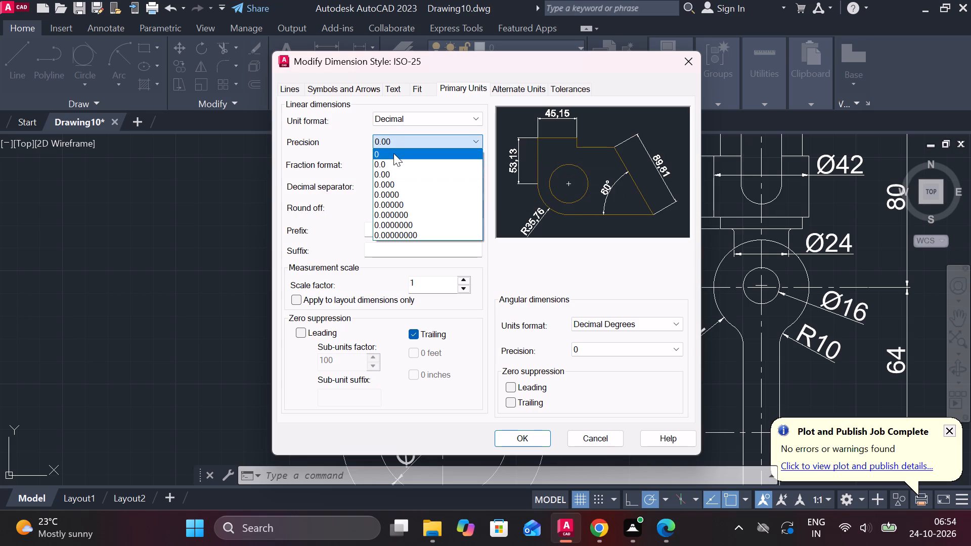
click(393, 153)
click(511, 444)
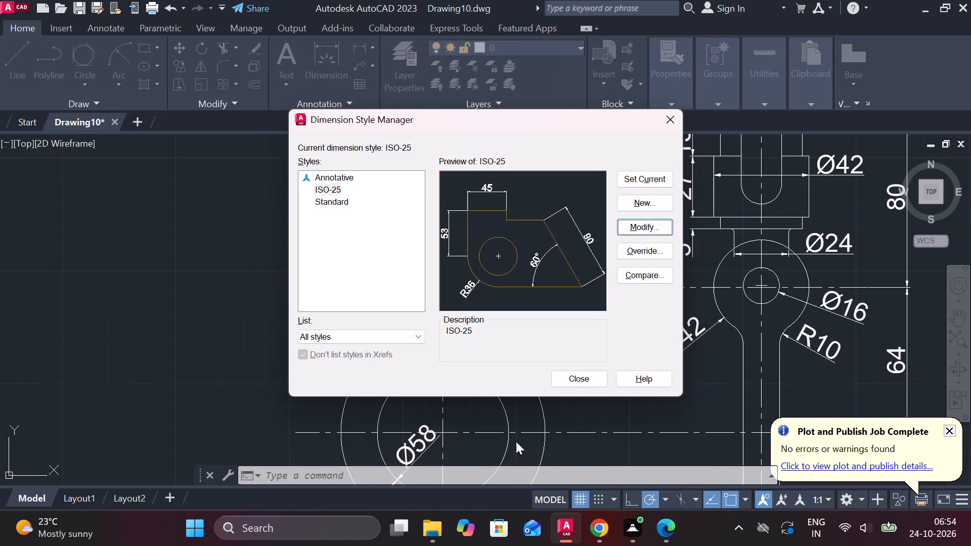
click(651, 173)
click(566, 386)
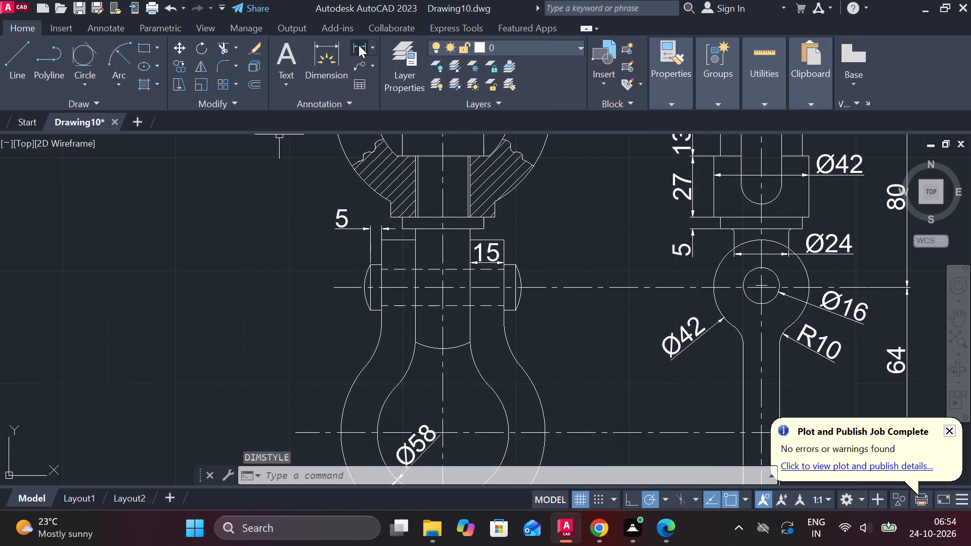
Add a horizontal linear dimension across the front view's central shank between the lugs, in line with the right lug's dimension.
click(351, 43)
scroll(477, 226, up, 2)
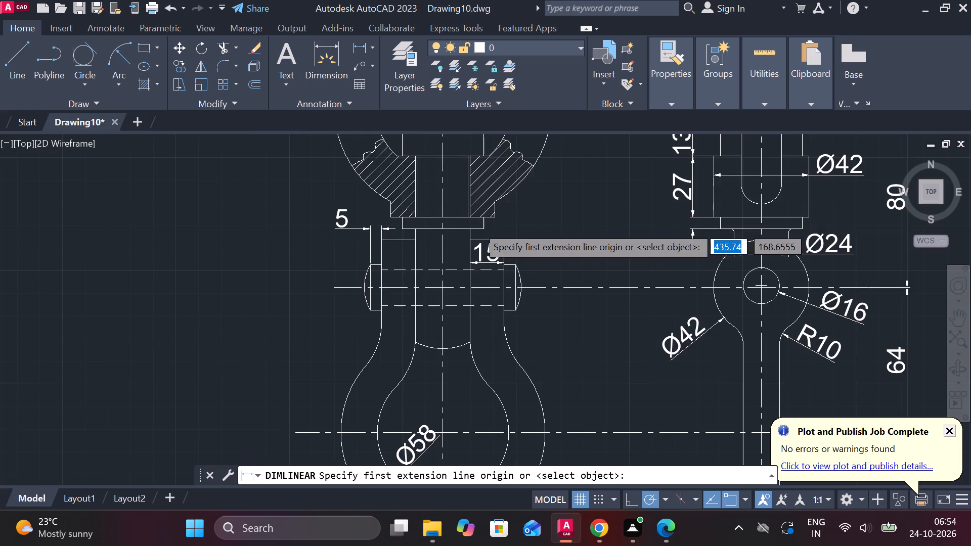
click(318, 308)
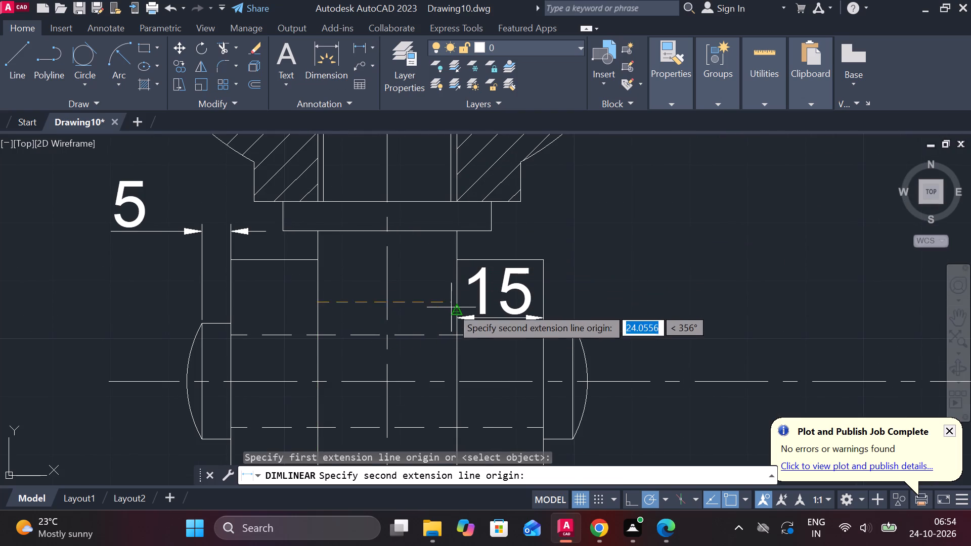
click(451, 307)
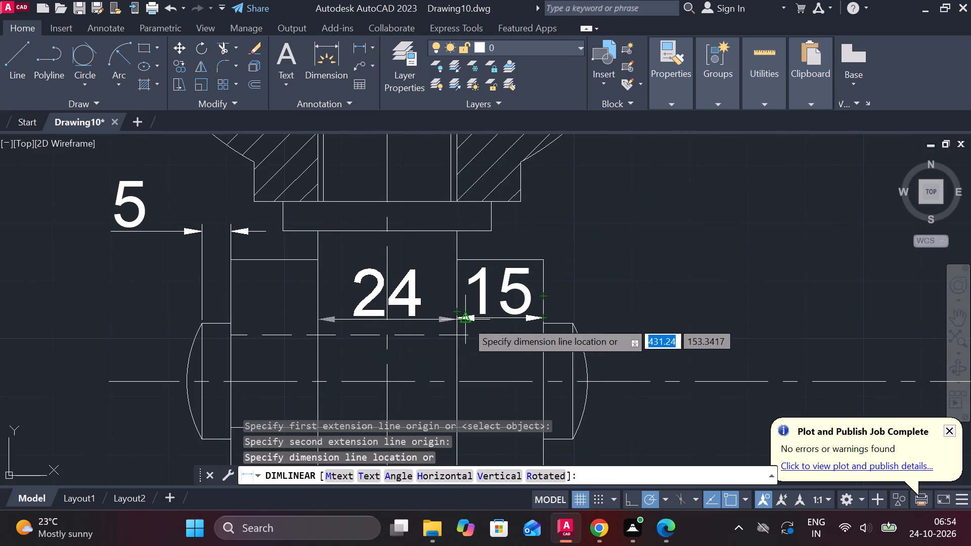
click(452, 320)
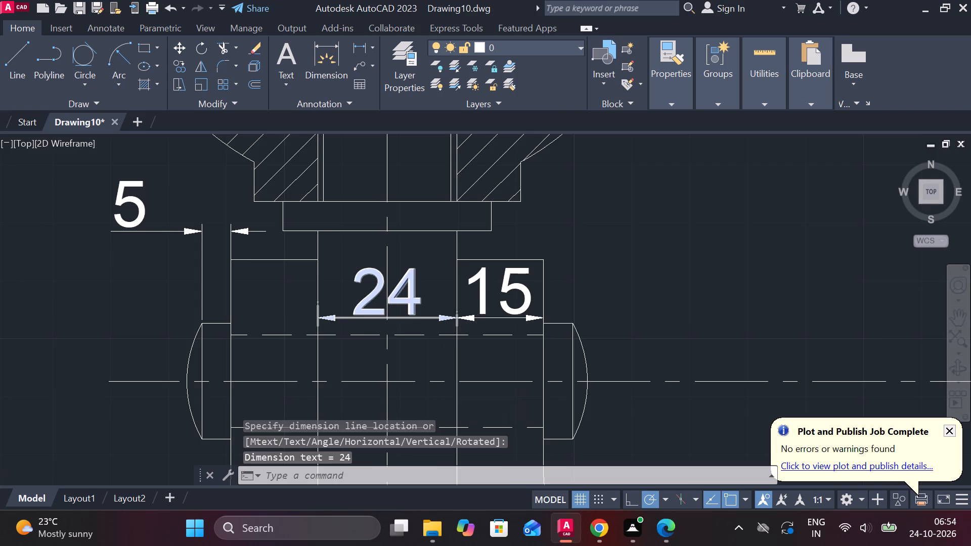
Add a horizontal linear dimension across the front view's left shackle lug, in line with the central shank's dimension.
scroll(394, 320, down, 1)
middle_drag(388, 320, 482, 313)
scroll(420, 308, up, 1)
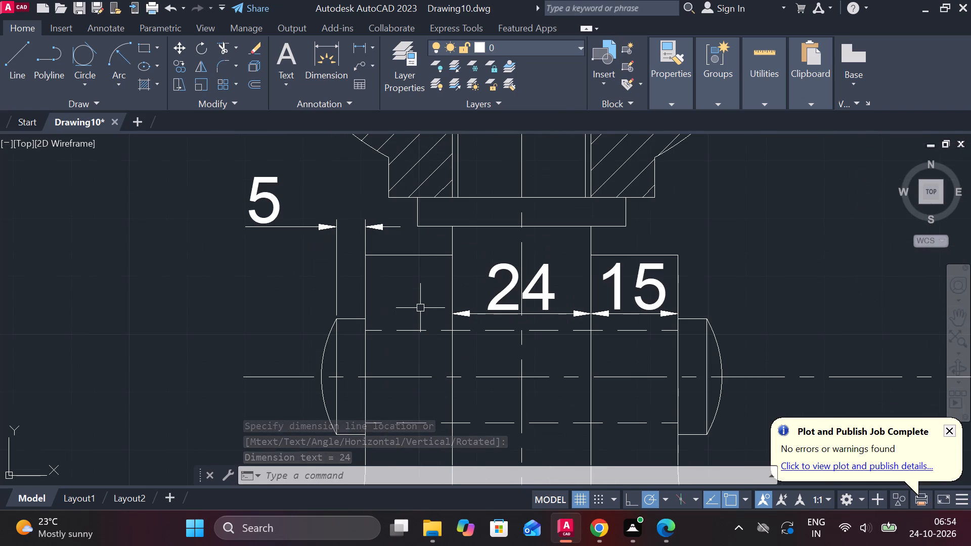
scroll(433, 294, up, 1)
key(space)
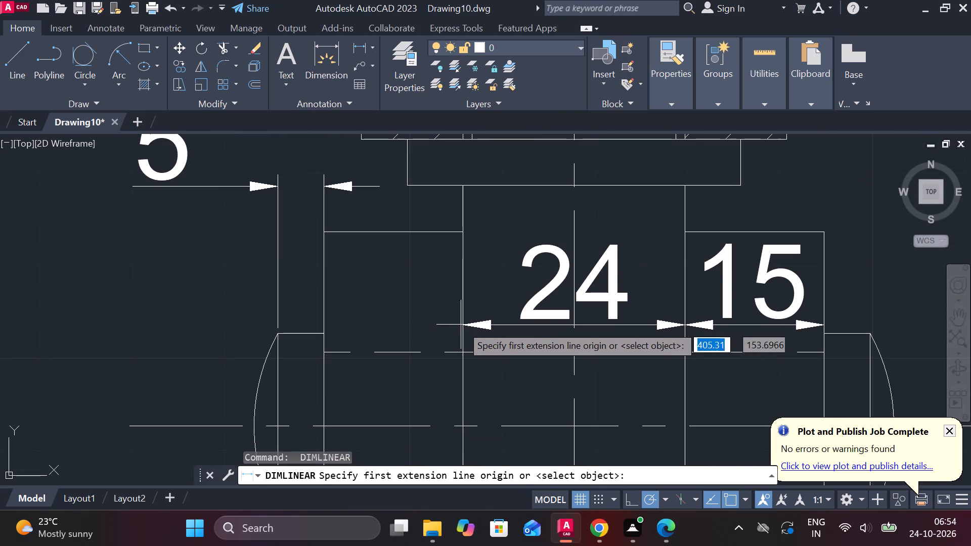
click(463, 325)
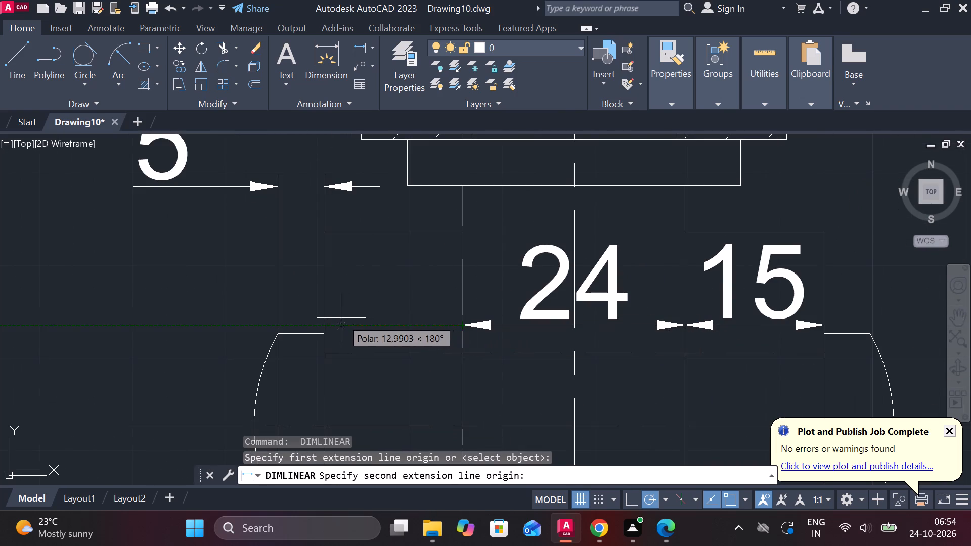
click(329, 318)
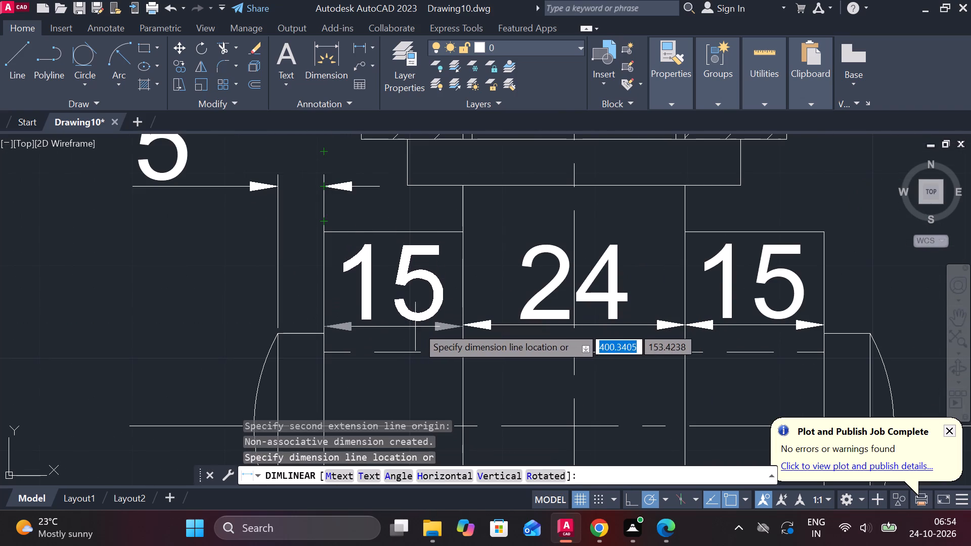
click(461, 325)
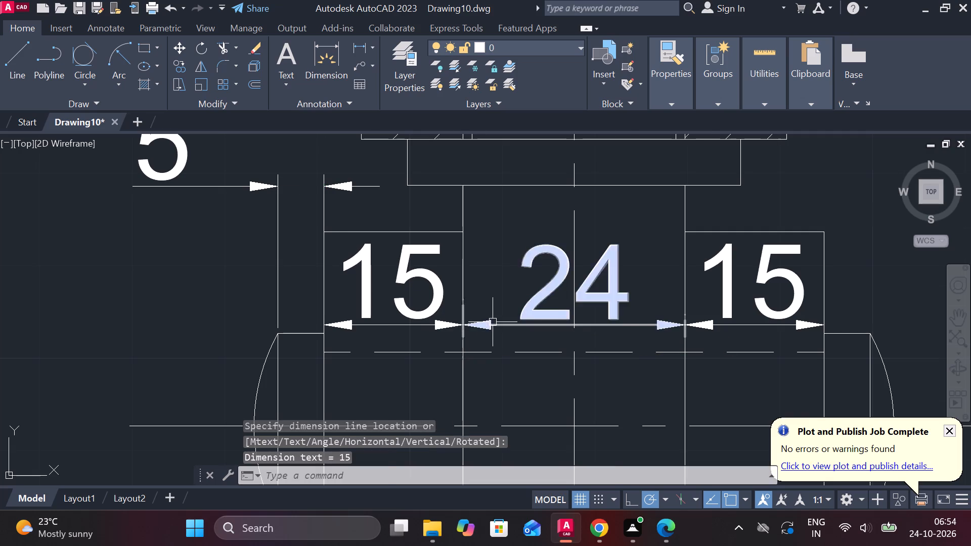
Add a vertical linear dimension between the pin's two hidden lines, placed inside the front view's left lug.
scroll(494, 322, down, 1)
middle_drag(506, 372, 539, 290)
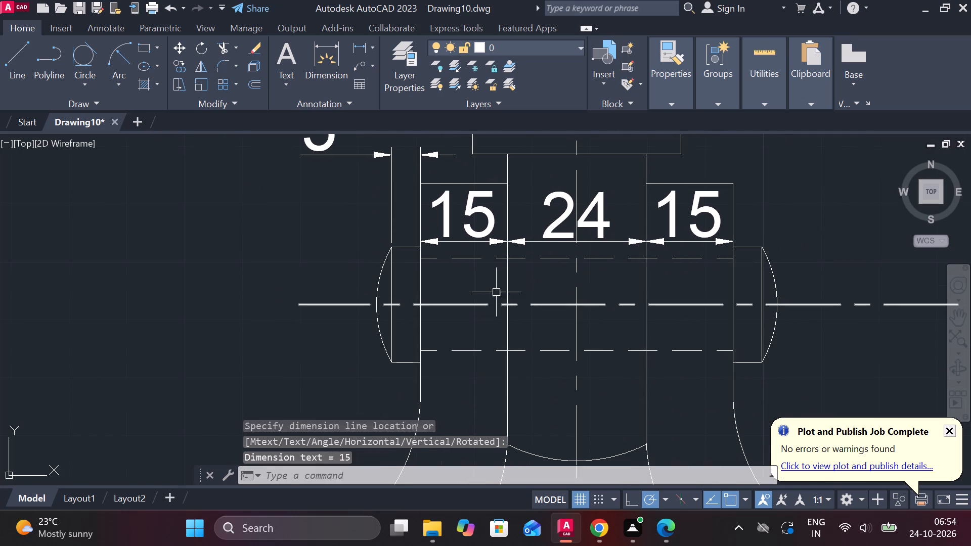
key(space)
click(472, 265)
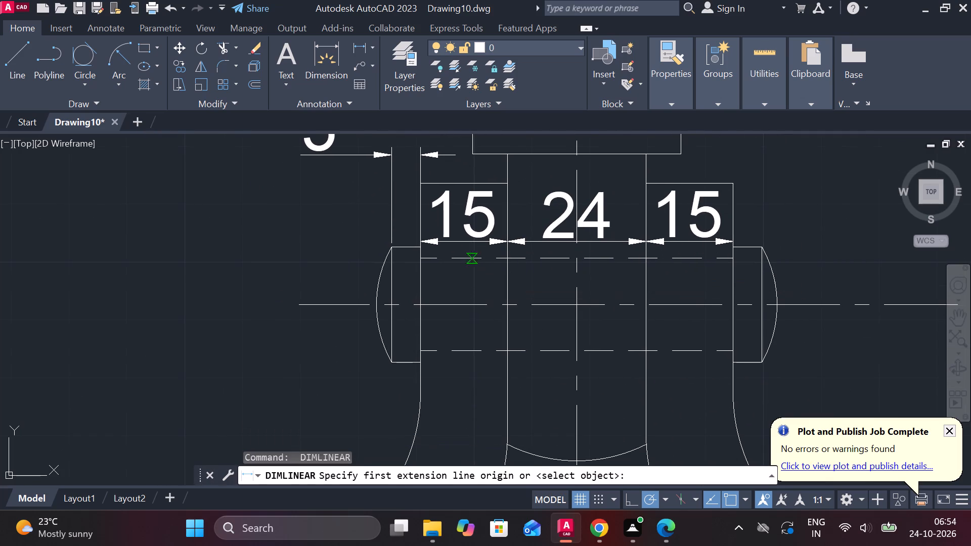
click(474, 342)
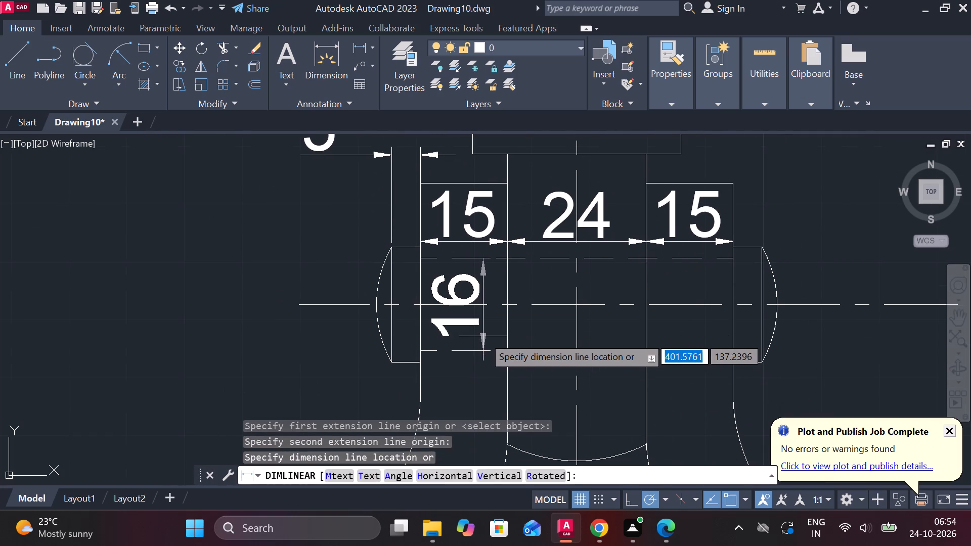
click(494, 336)
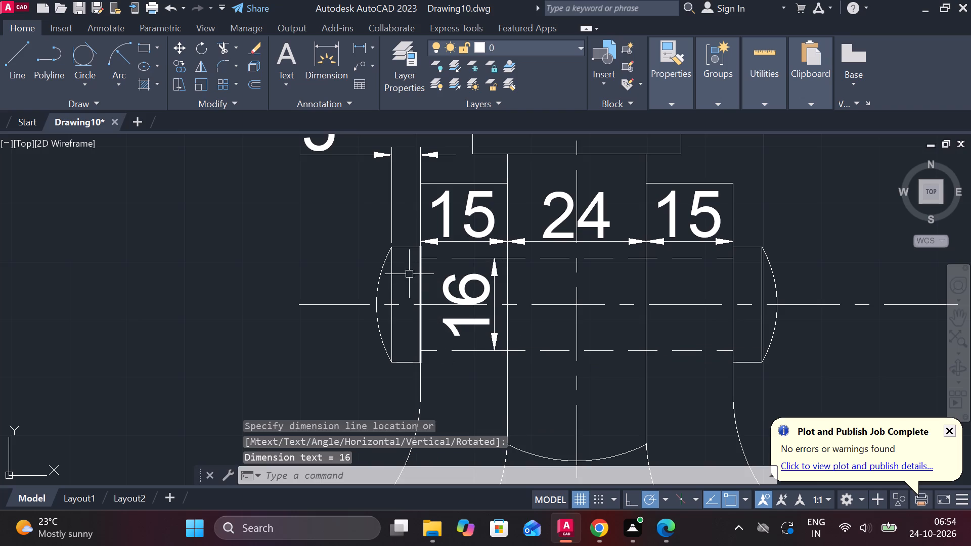
Add a vertical linear dimension over the full height of the front view's left pin head, placed to its left.
key(space)
click(393, 241)
click(387, 366)
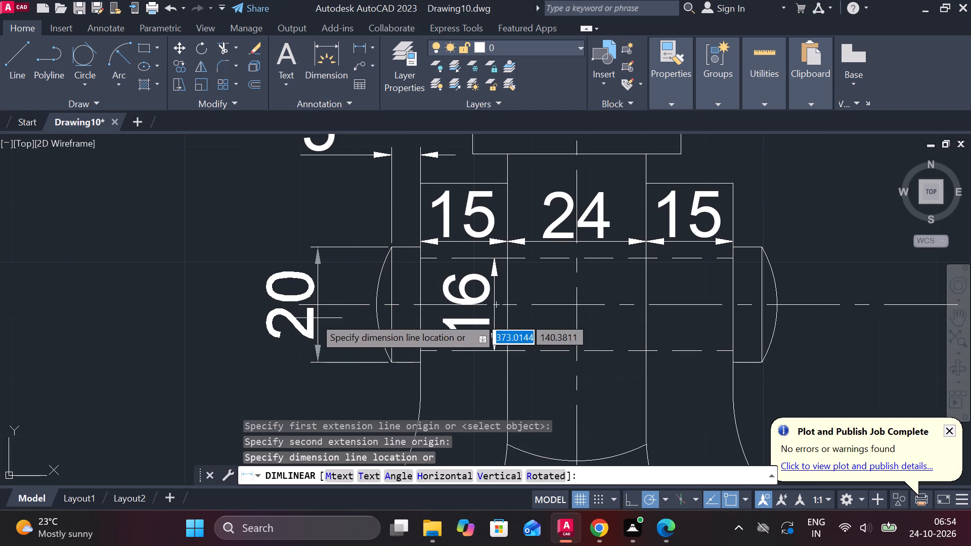
click(293, 313)
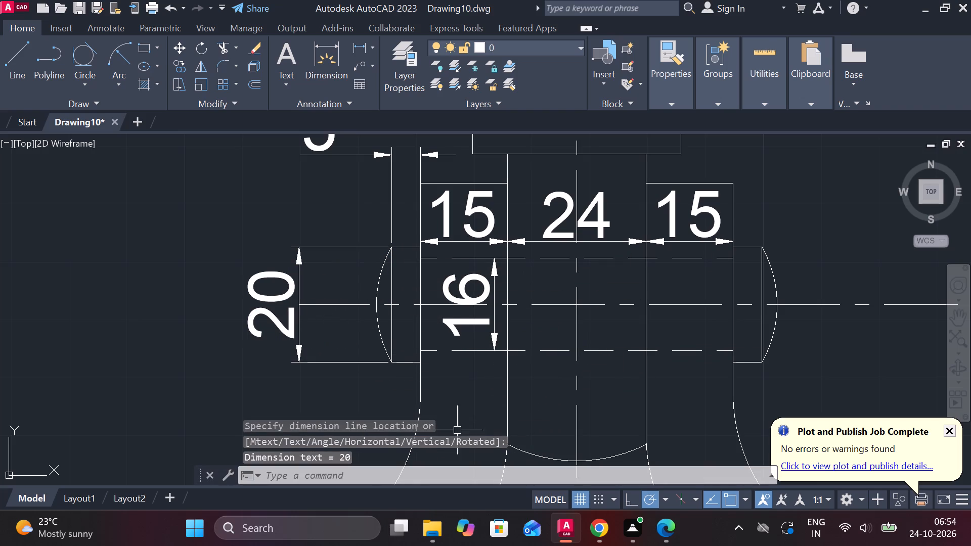
Insert a diameter symbol before the value in the left pin head's vertical dimension and finish text editing.
middle_drag(617, 359, 586, 352)
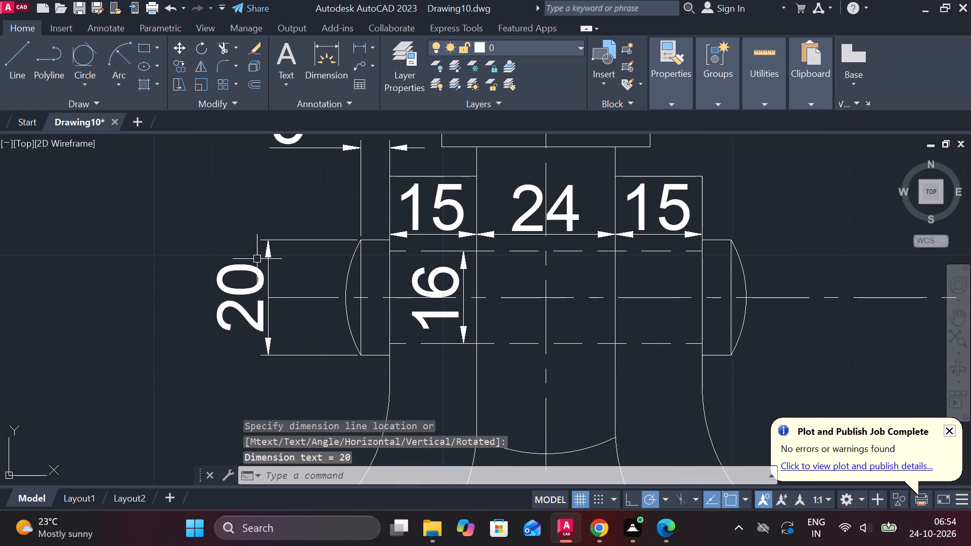
double_click(254, 264)
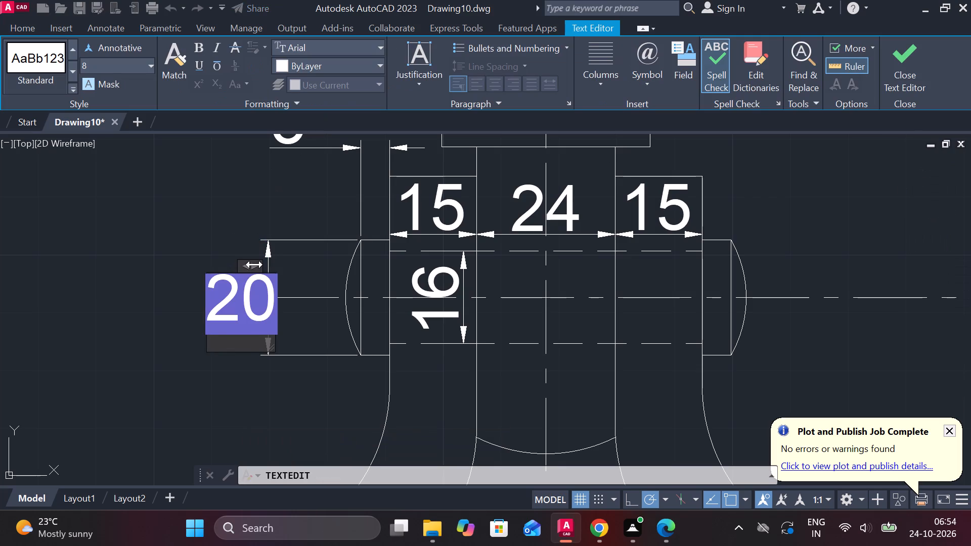
click(652, 89)
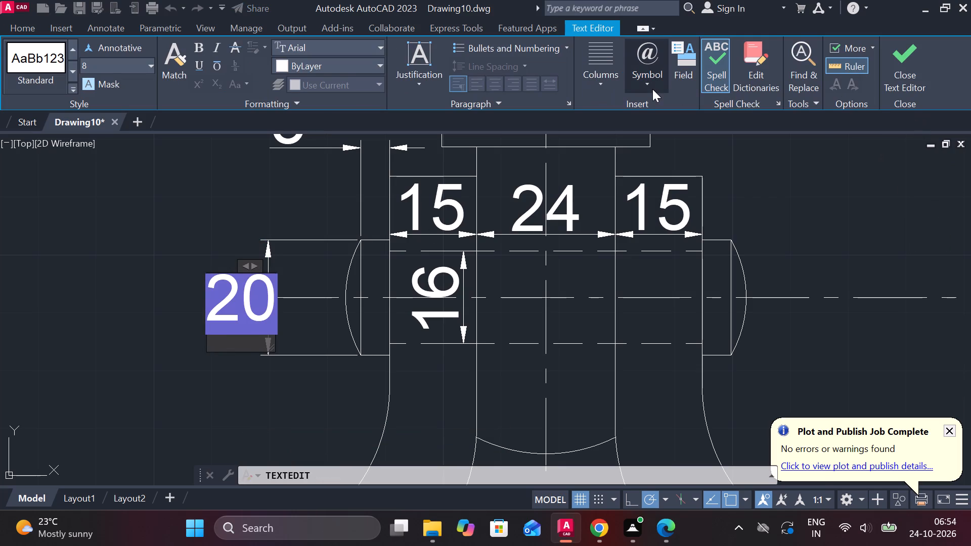
click(693, 136)
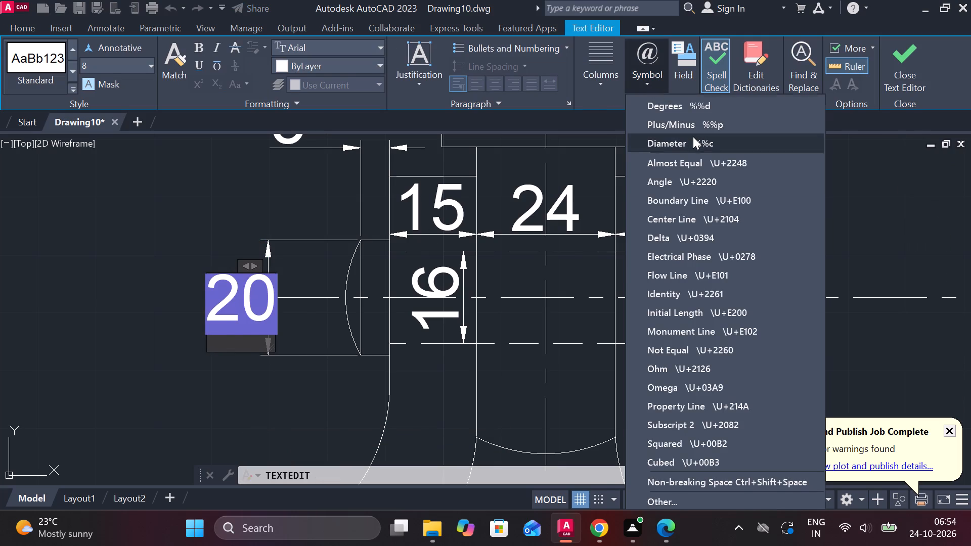
click(898, 61)
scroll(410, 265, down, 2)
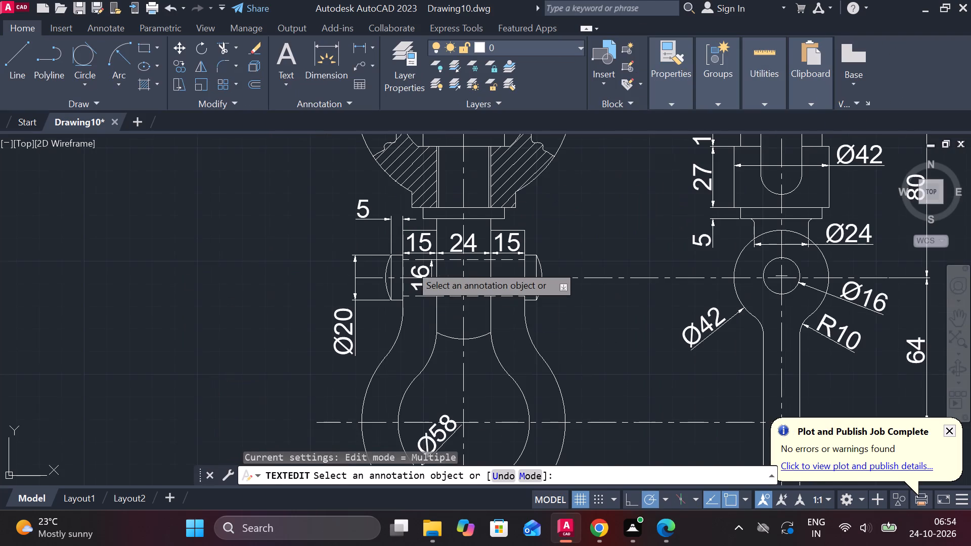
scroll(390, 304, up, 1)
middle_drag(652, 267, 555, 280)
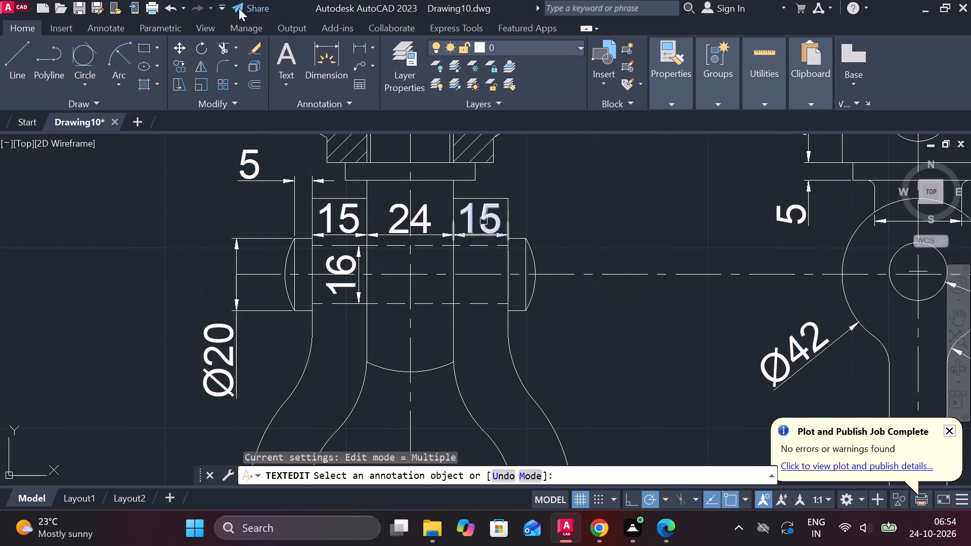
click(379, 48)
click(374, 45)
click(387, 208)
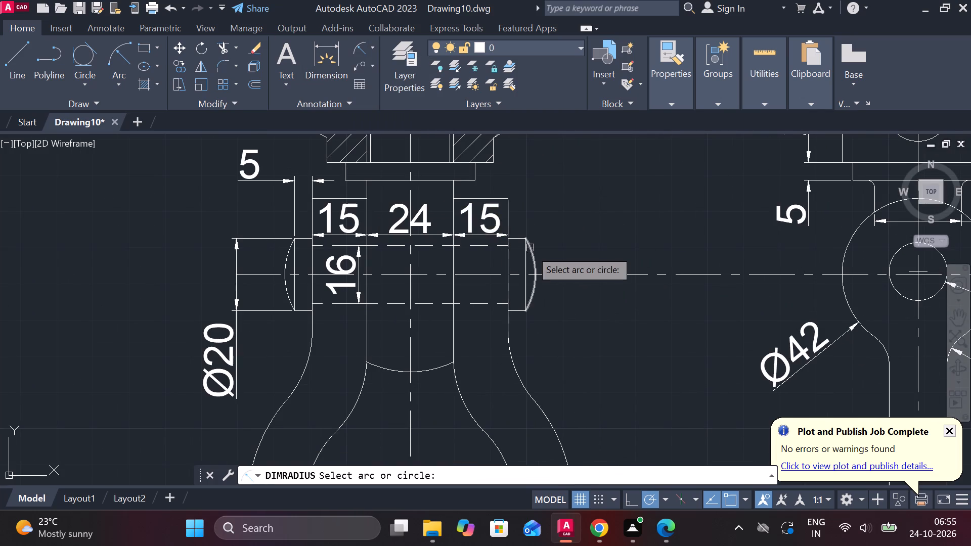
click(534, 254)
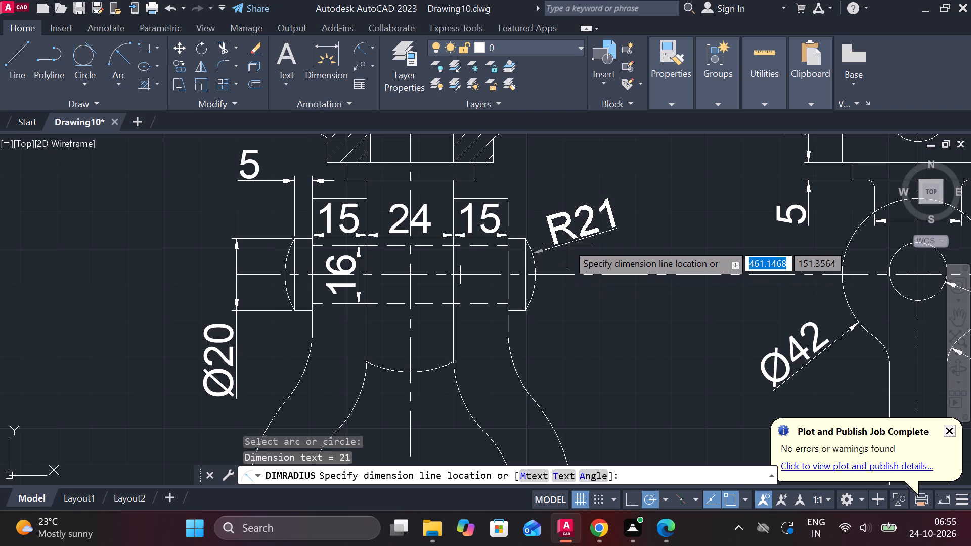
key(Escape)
Erase the arc forming the rounded end of the front view's right pin head.
click(538, 257)
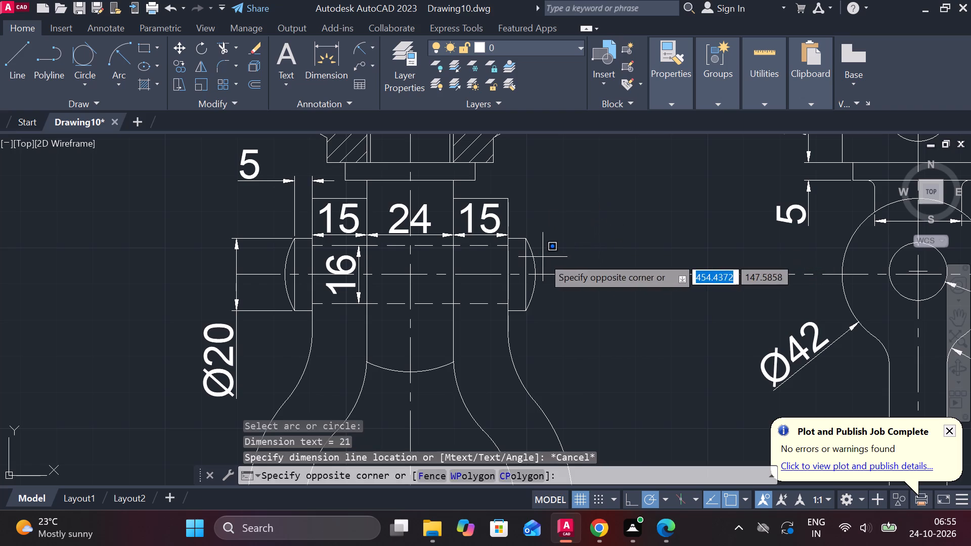
key(Escape)
click(530, 256)
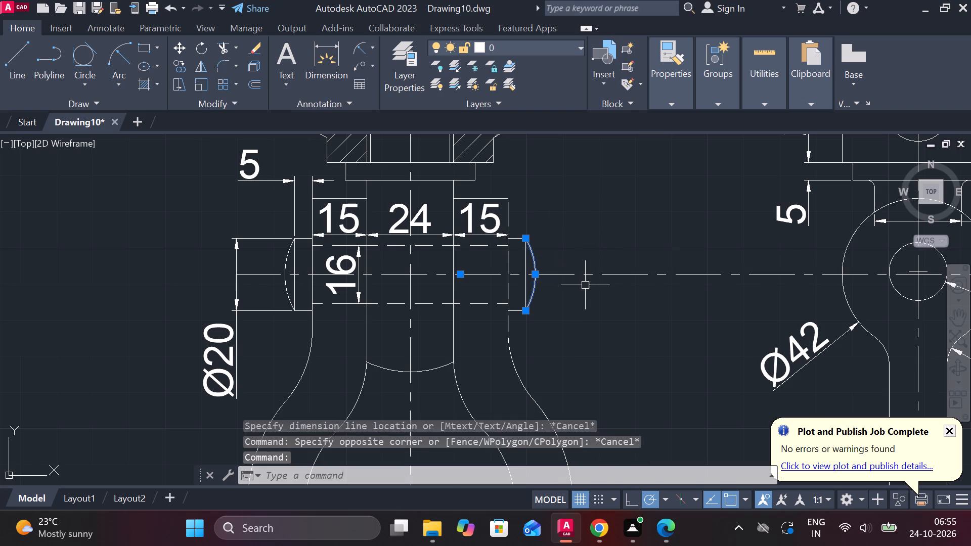
text(E)
key(space)
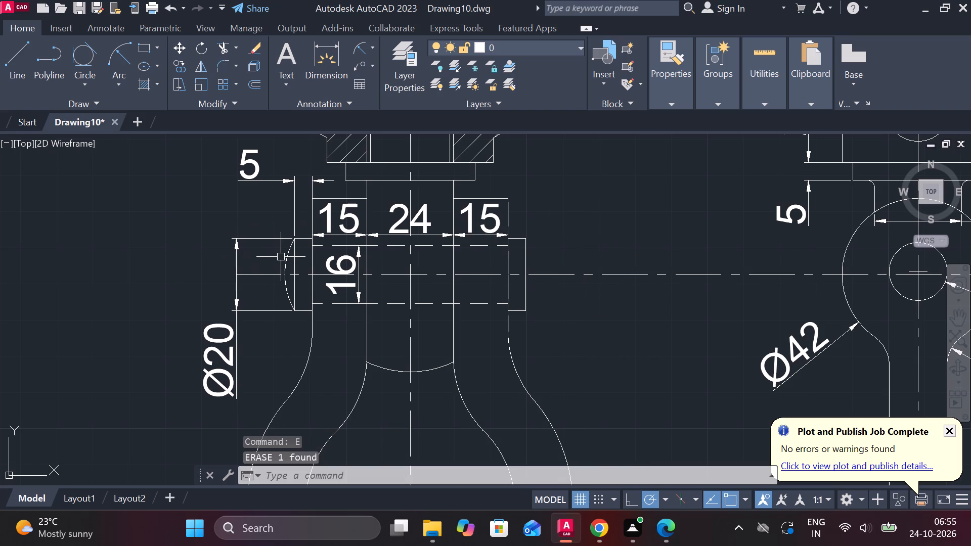
Erase the arc forming the rounded end of the front view's left pin head.
click(286, 253)
key(w)
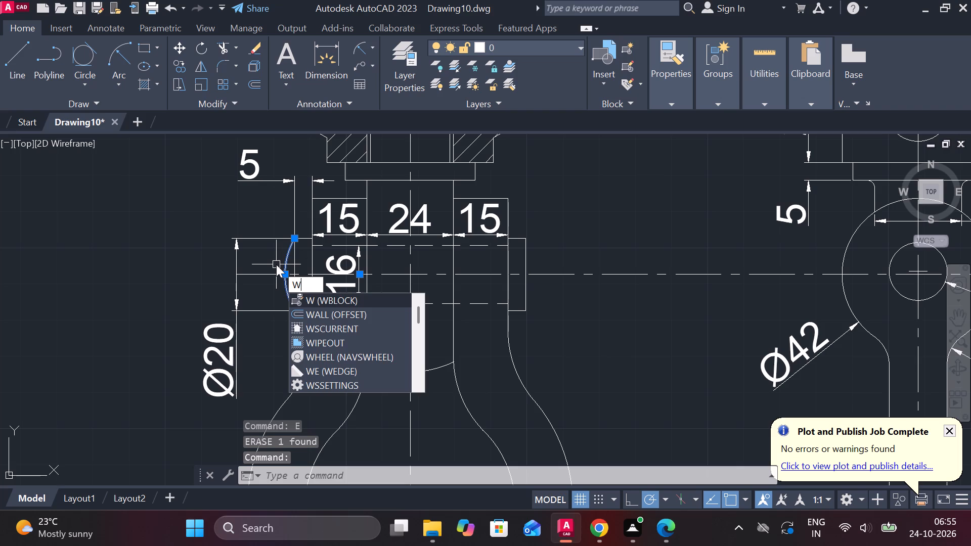
key(BackSpace)
text(E)
key(space)
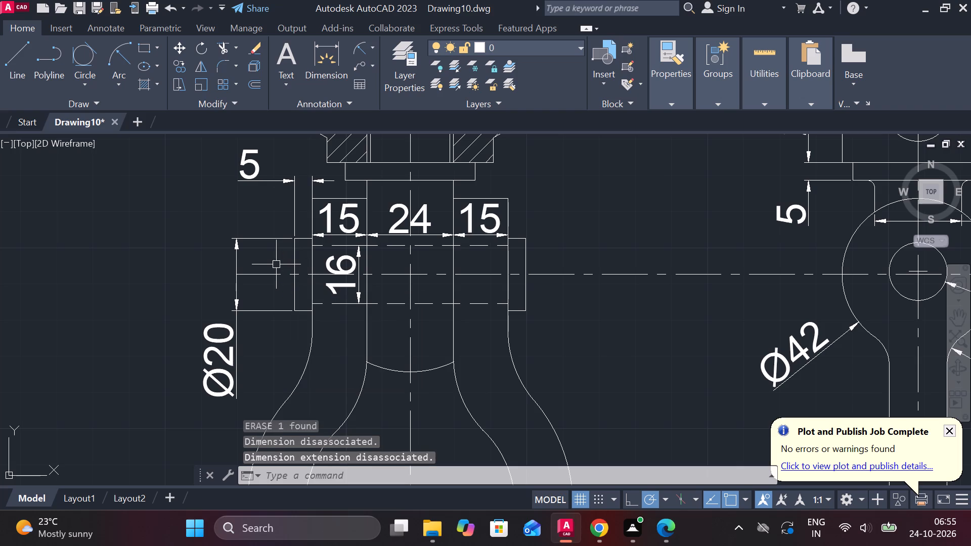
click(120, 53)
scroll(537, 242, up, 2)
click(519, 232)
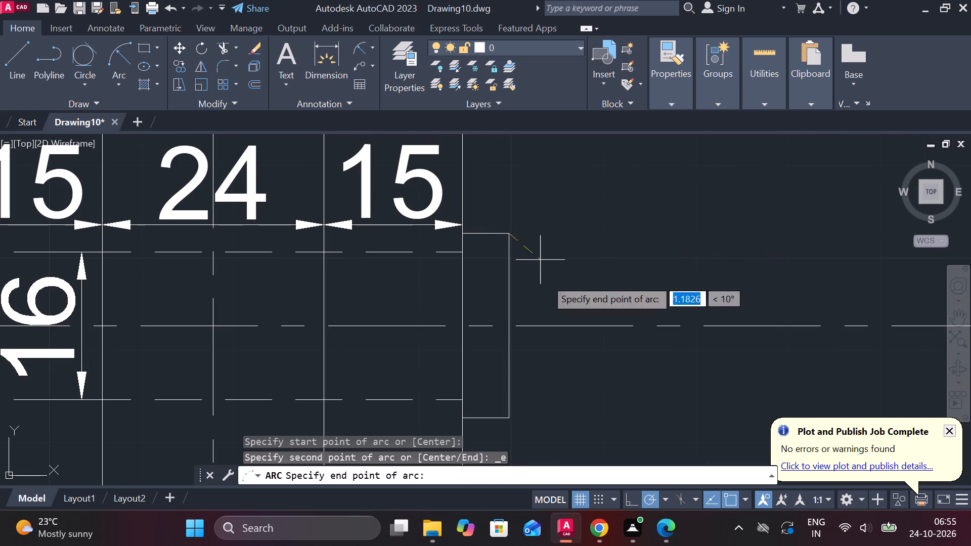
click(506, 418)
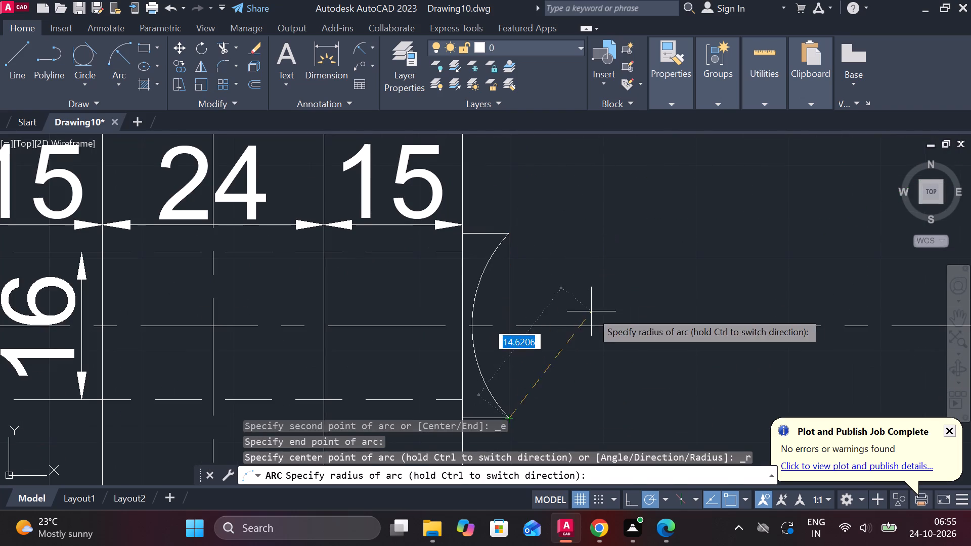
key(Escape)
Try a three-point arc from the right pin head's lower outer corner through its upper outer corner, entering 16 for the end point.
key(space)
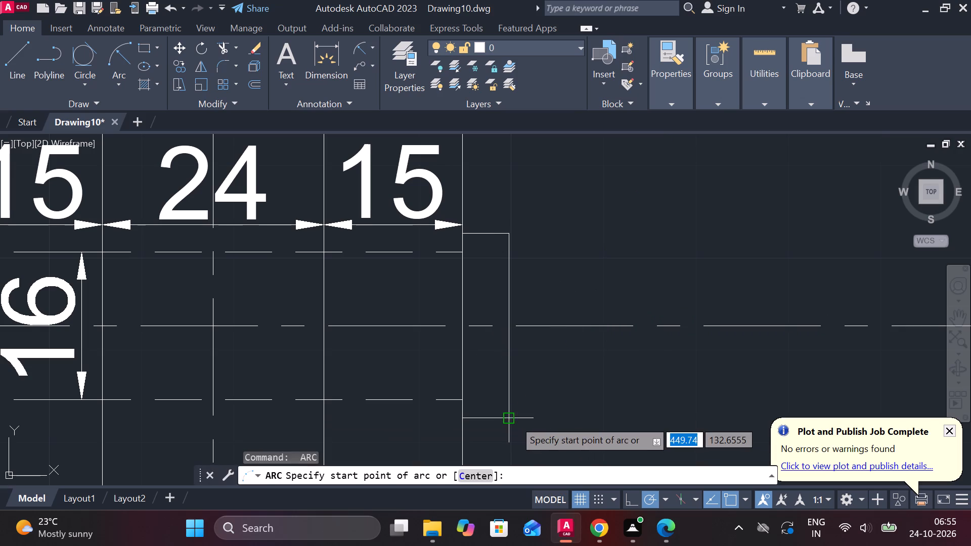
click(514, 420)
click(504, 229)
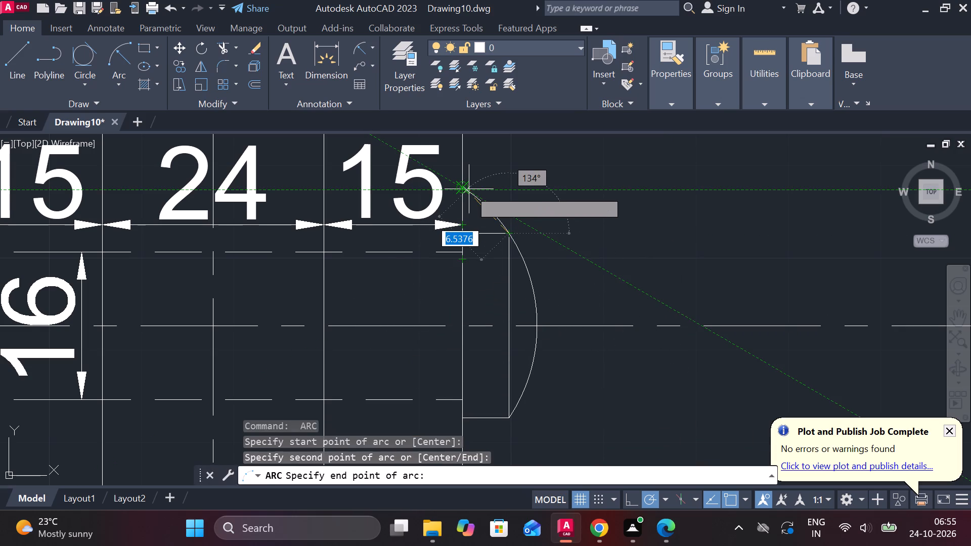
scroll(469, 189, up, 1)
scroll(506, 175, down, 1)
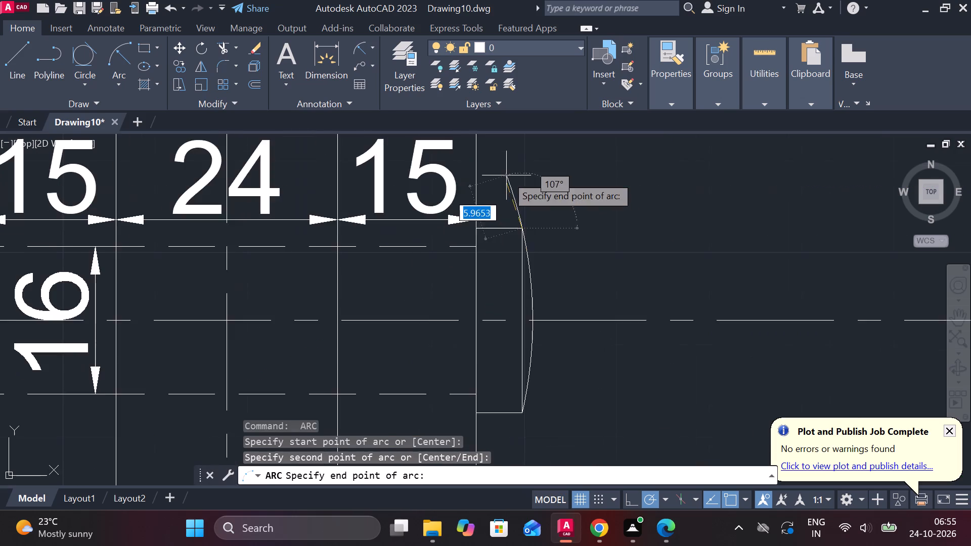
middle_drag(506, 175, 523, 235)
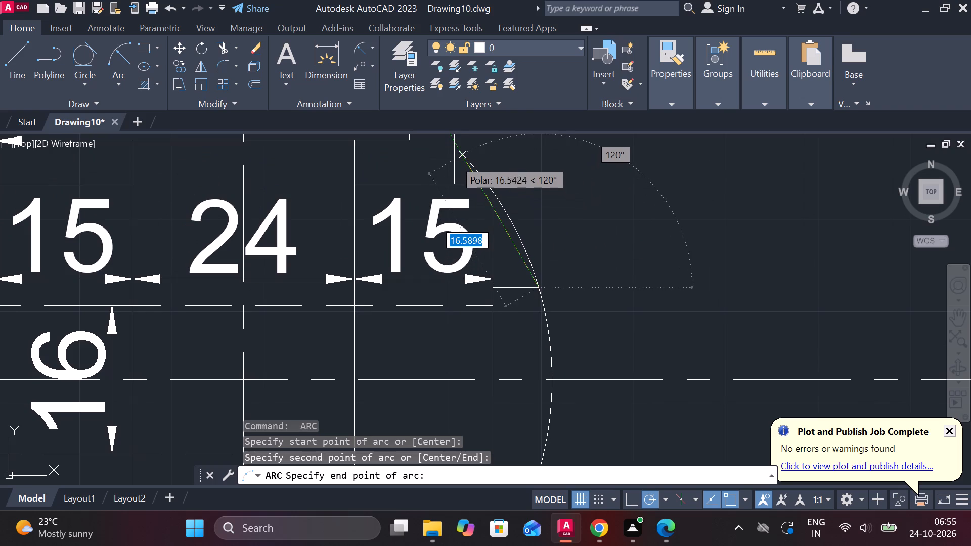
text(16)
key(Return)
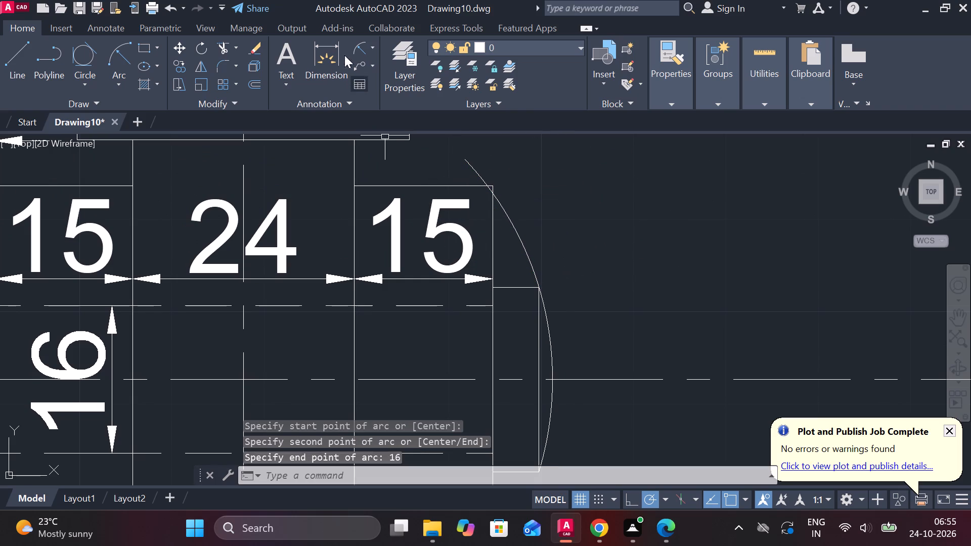
Check the trial arc's radius with a radius dimension preview, without placing the dimension.
click(354, 50)
click(554, 359)
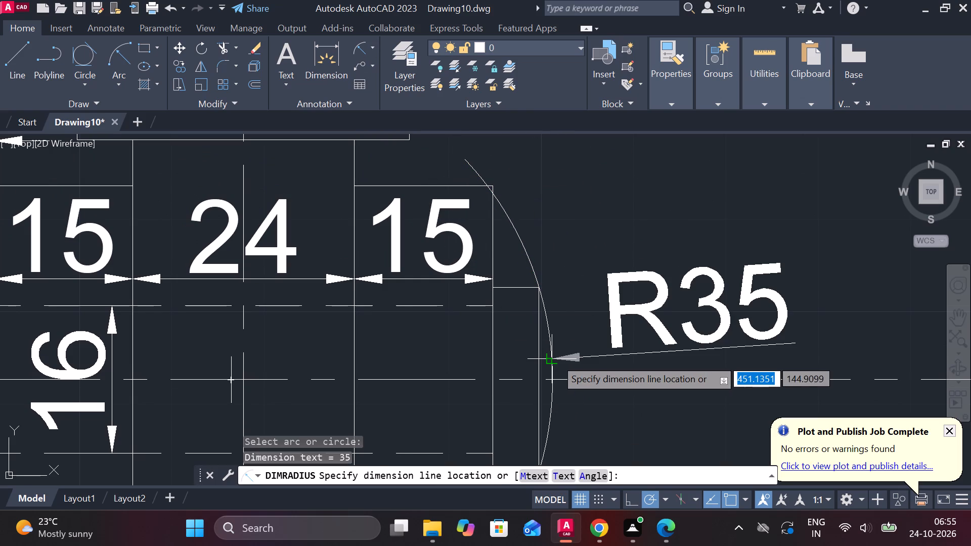
key(Escape)
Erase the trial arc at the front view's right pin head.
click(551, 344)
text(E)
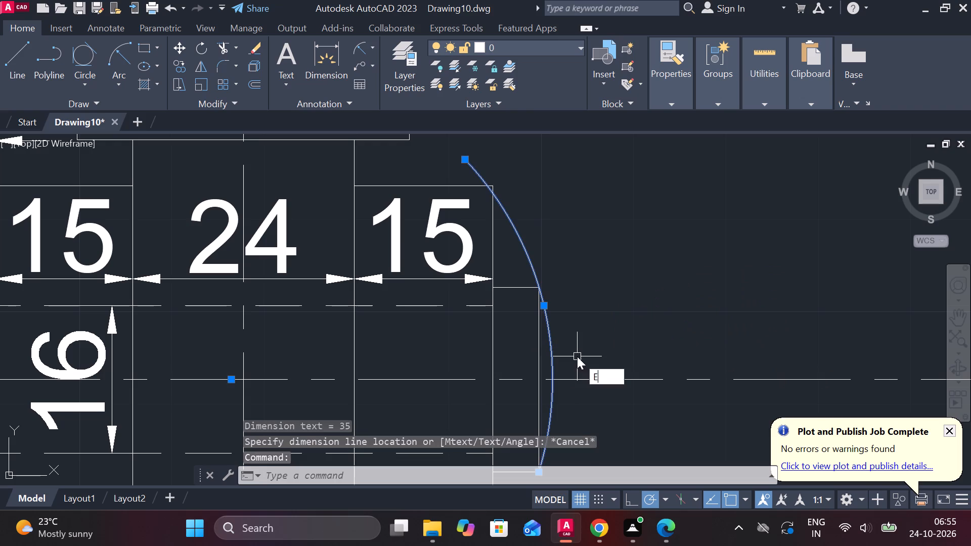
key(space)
Draw a start-end-radius arc of radius 16 bulging outward between the right pin head's lower and upper outer corners.
scroll(577, 356, down, 1)
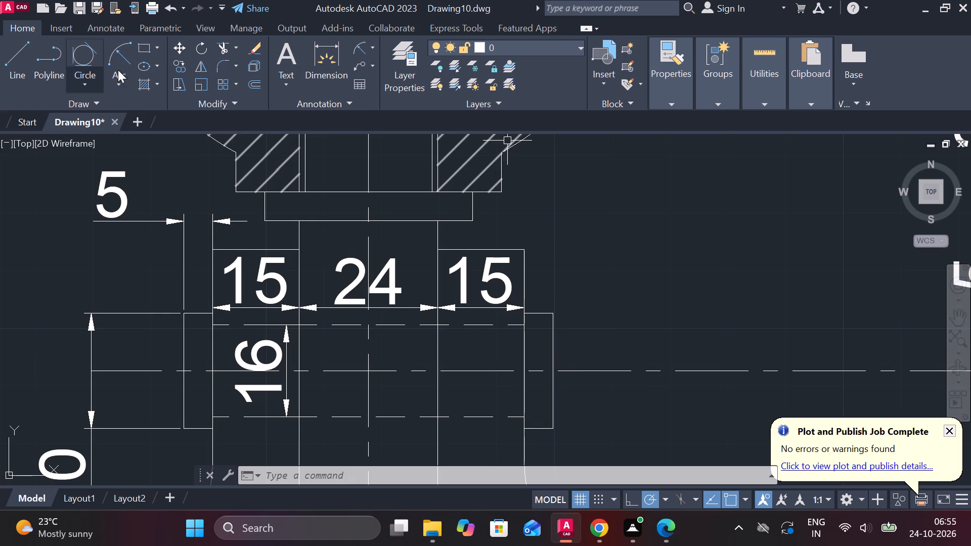
click(124, 50)
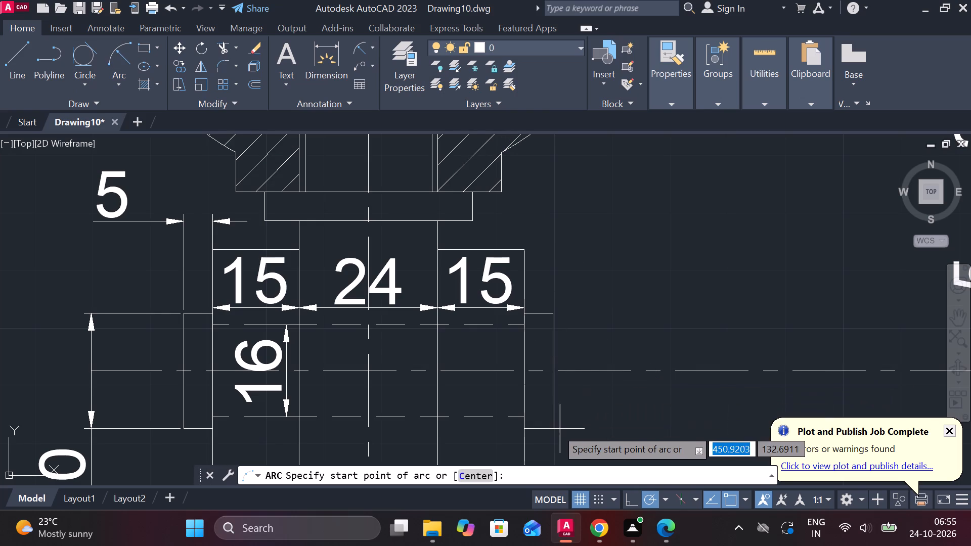
click(550, 429)
click(554, 325)
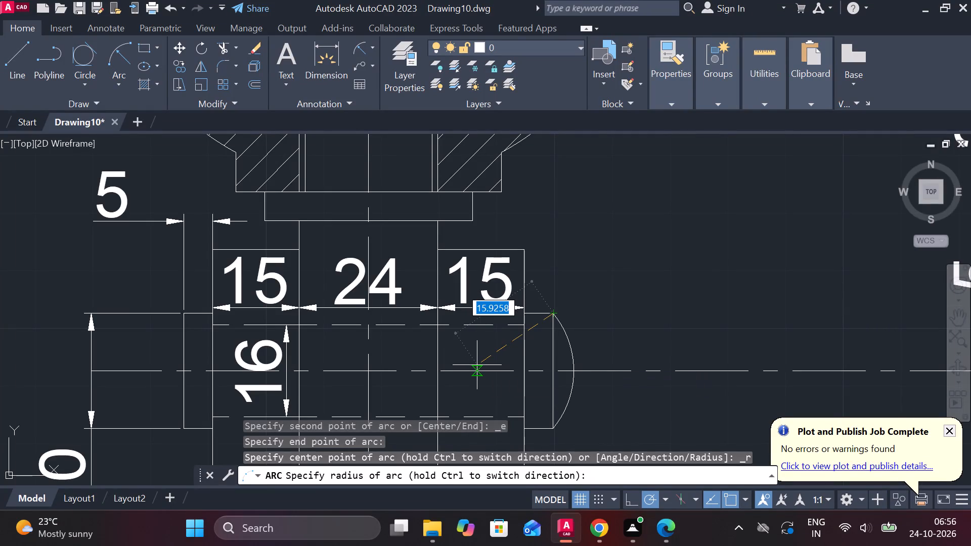
text(16)
key(Return)
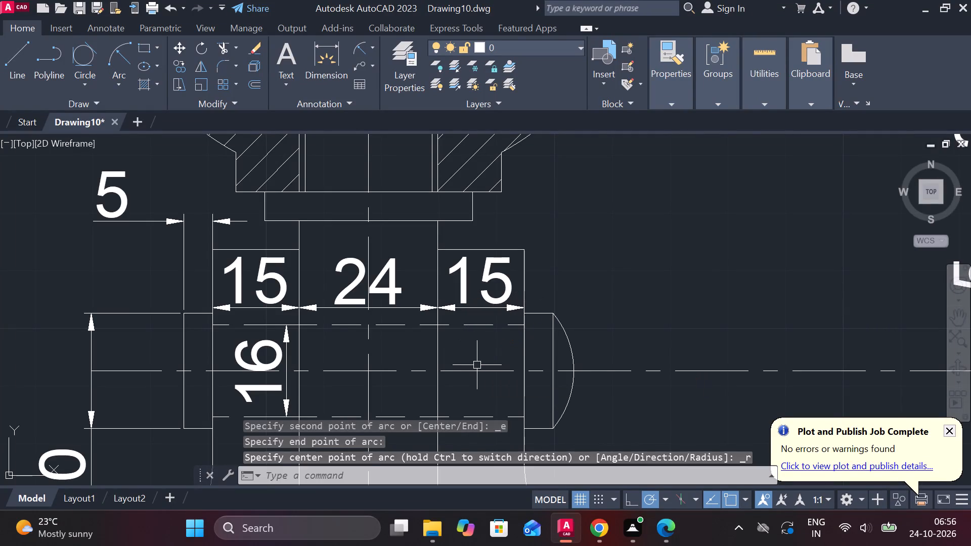
Add a radius dimension to the right pin head's arc, placed outside to its upper right.
click(357, 45)
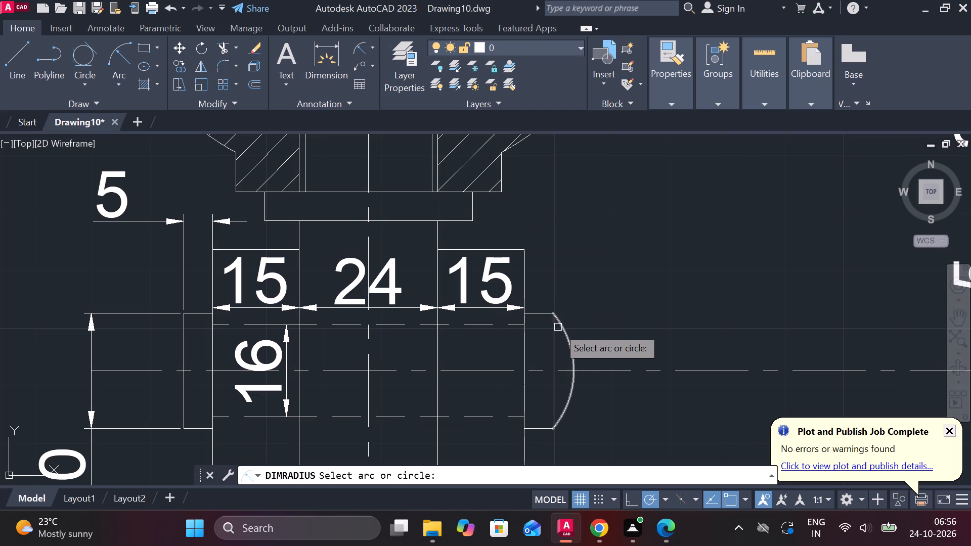
click(572, 330)
click(569, 336)
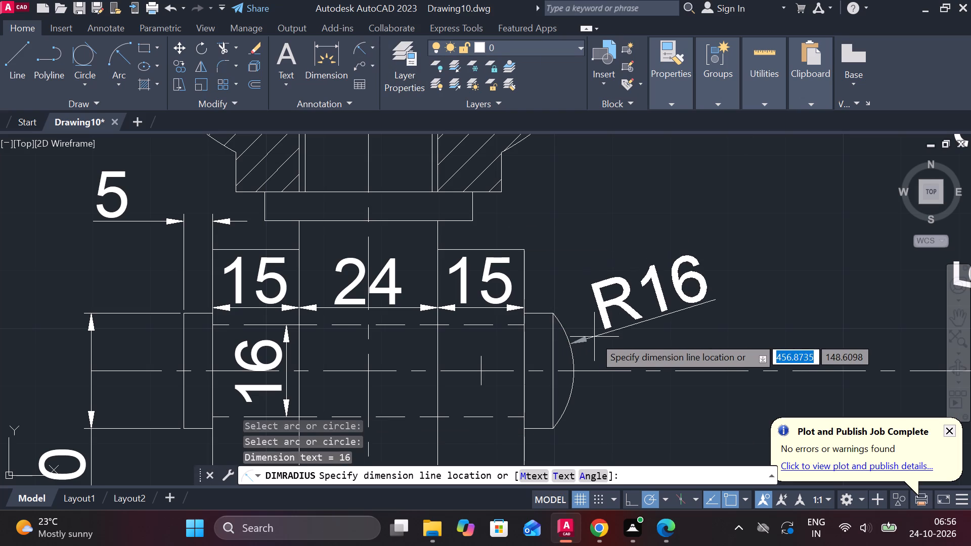
click(612, 315)
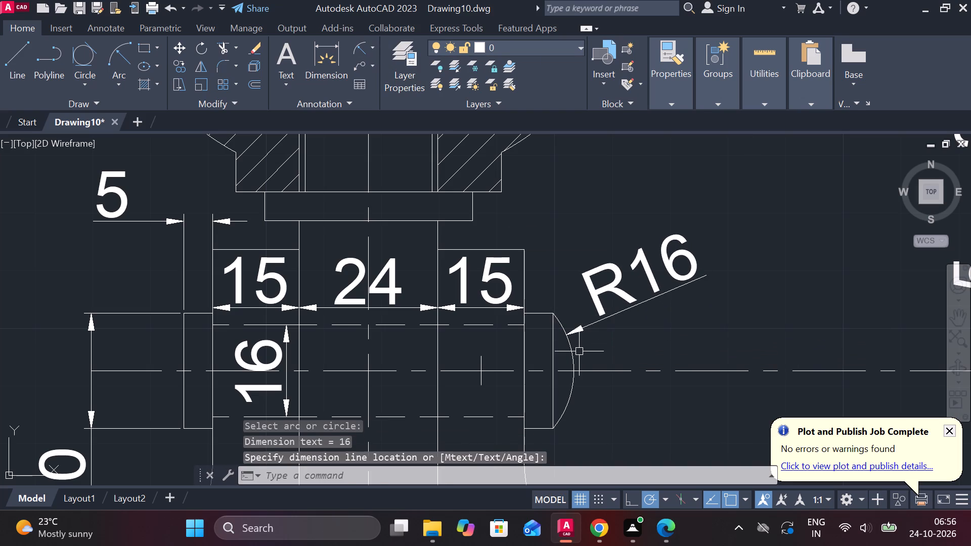
Mirror the right pin head's arc about the front view's vertical centreline onto the left pin head, keeping the original.
click(577, 352)
click(575, 355)
click(574, 352)
key(m)
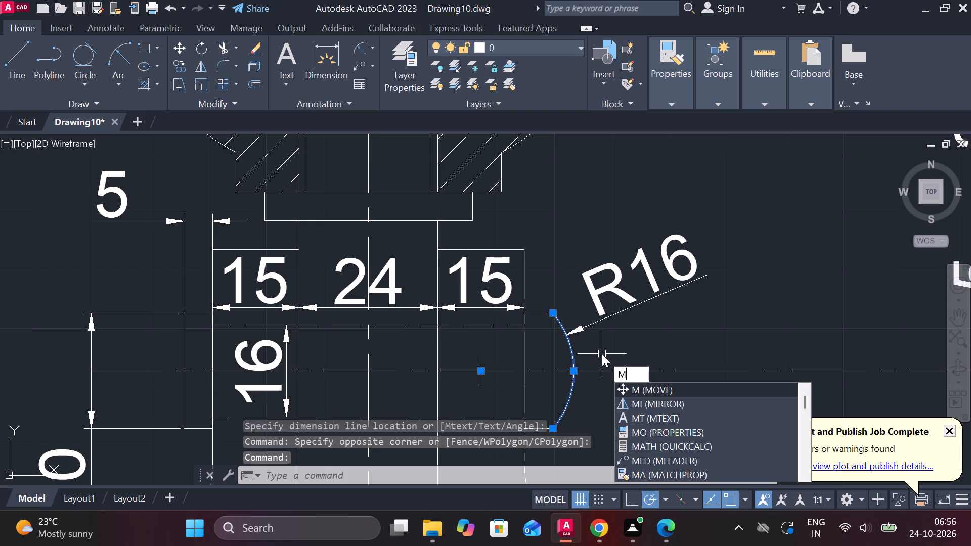
key(i)
key(Return)
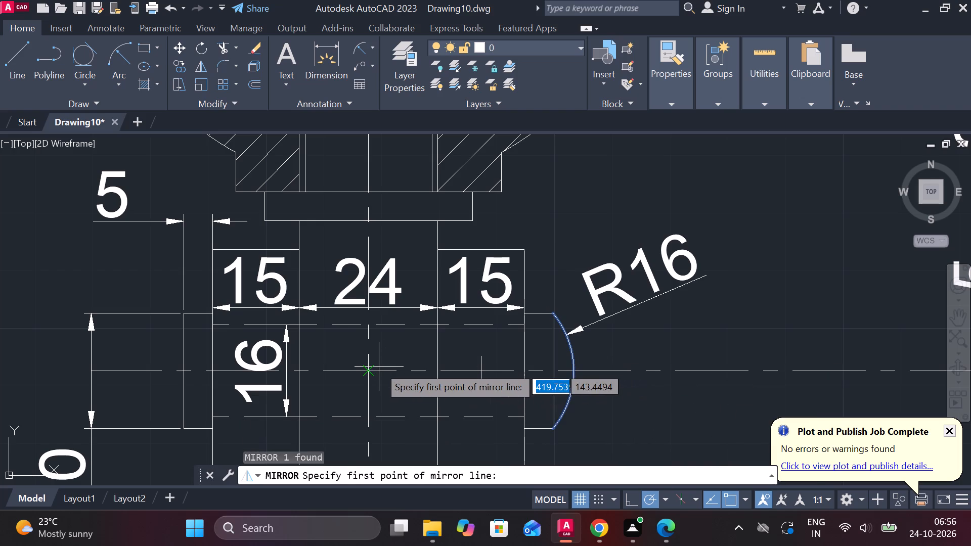
click(377, 368)
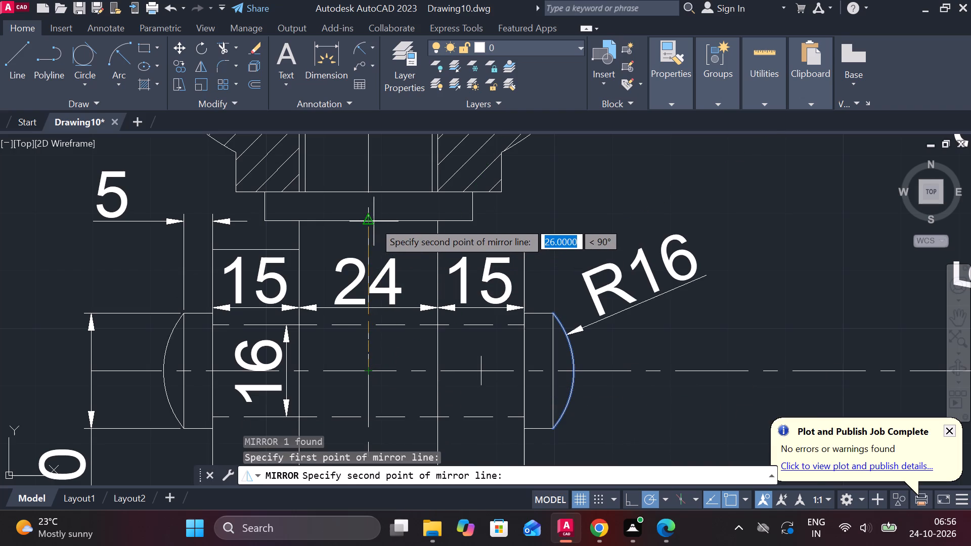
click(374, 221)
drag(401, 270, 374, 221)
Add a radius dimension to the arc closing the bottom of the central shank between the lugs, with the text inside the shank.
scroll(462, 266, down, 2)
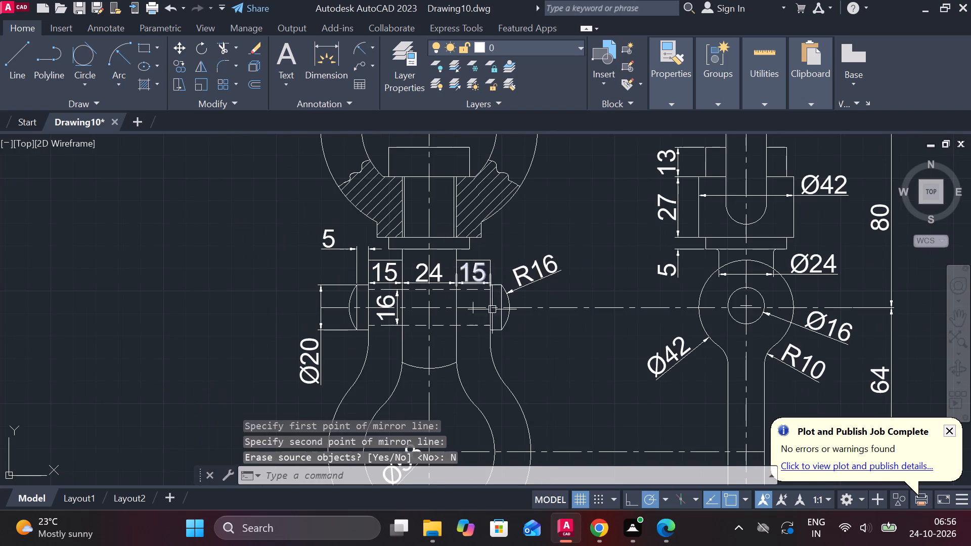
scroll(485, 327, up, 1)
middle_drag(633, 354, 657, 306)
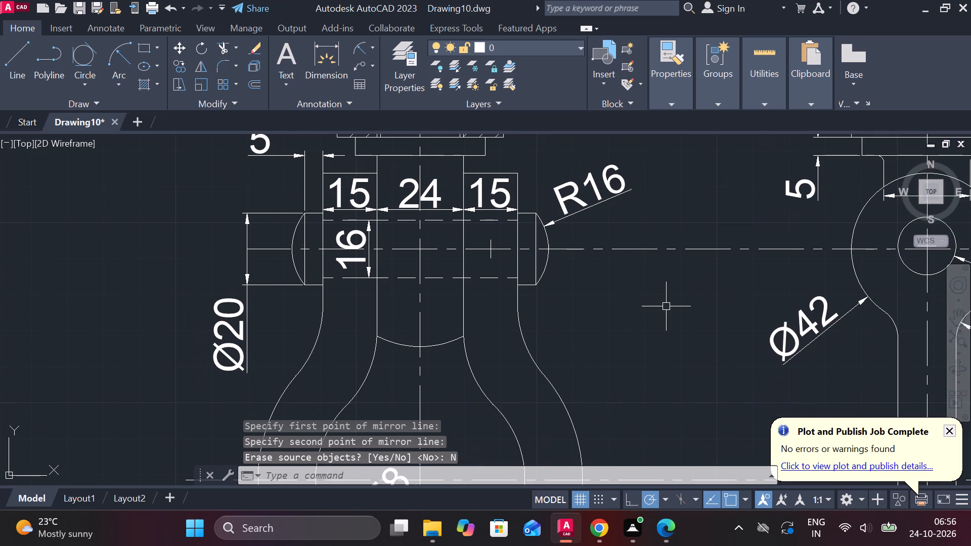
click(366, 40)
click(393, 344)
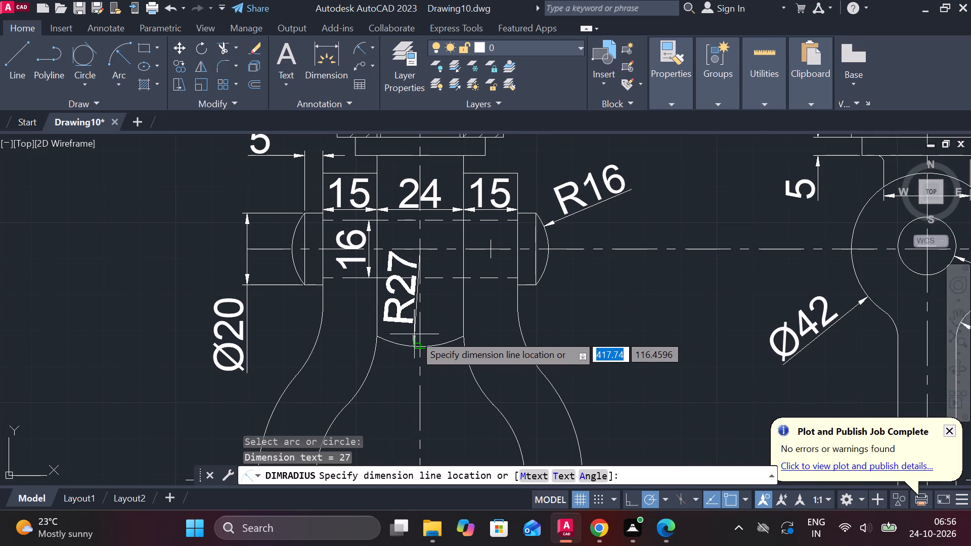
scroll(414, 334, up, 2)
click(414, 334)
scroll(431, 334, down, 2)
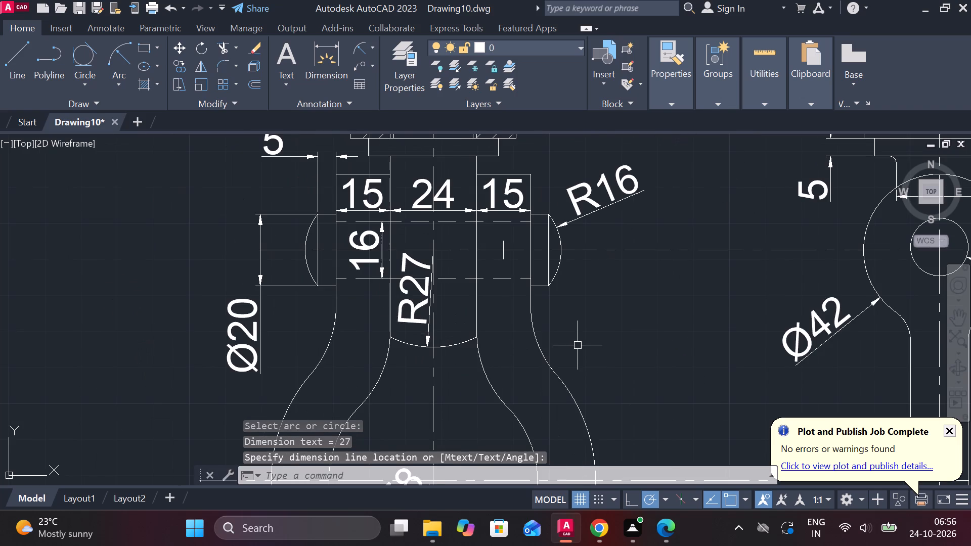
Add a radius dimension to the front view shackle's outer right shoulder arc below the pin, placed outside the shackle.
scroll(577, 345, down, 1)
click(360, 51)
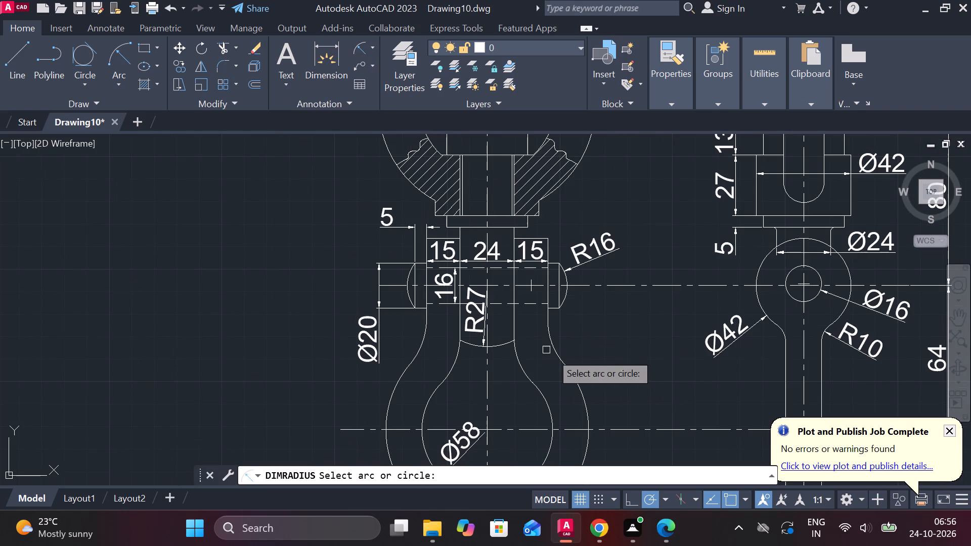
click(556, 348)
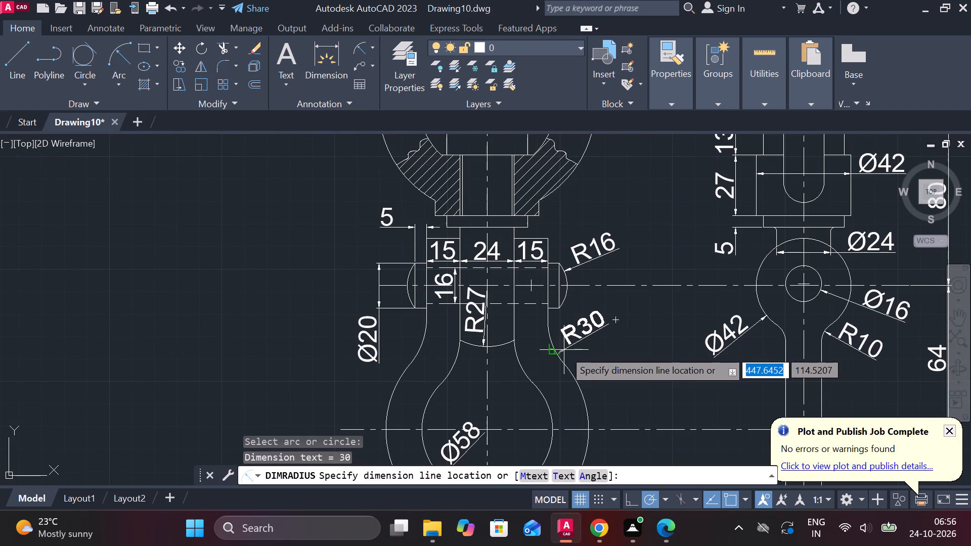
click(564, 350)
Add a diameter dimension to the inner circle of the front view's eye ring, with the text inside the circle.
middle_drag(647, 372, 616, 372)
scroll(616, 371, down, 1)
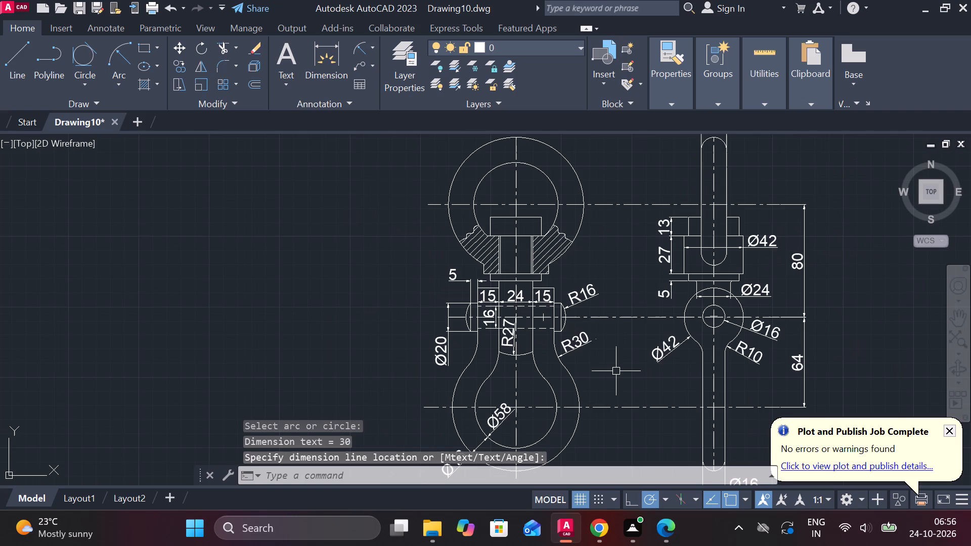
middle_drag(616, 371, 526, 416)
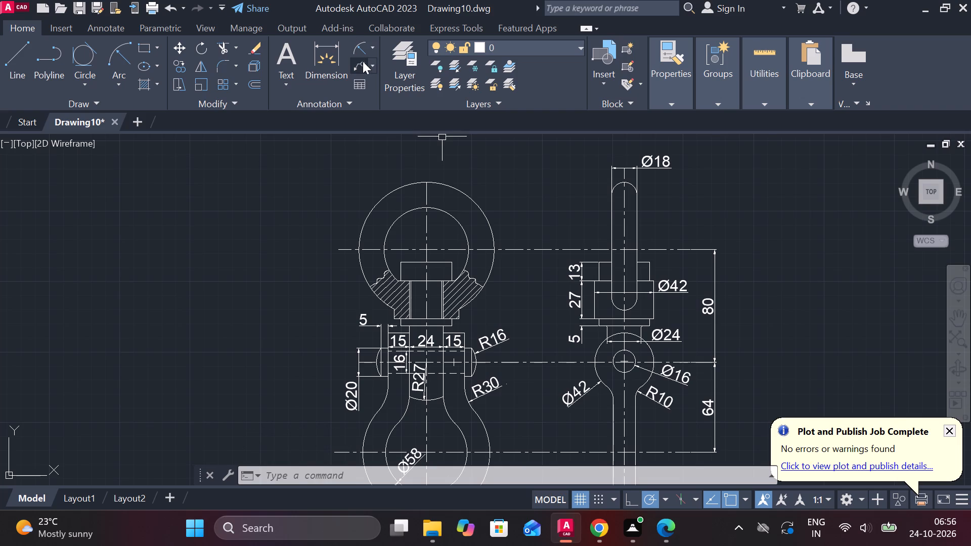
click(379, 52)
click(374, 50)
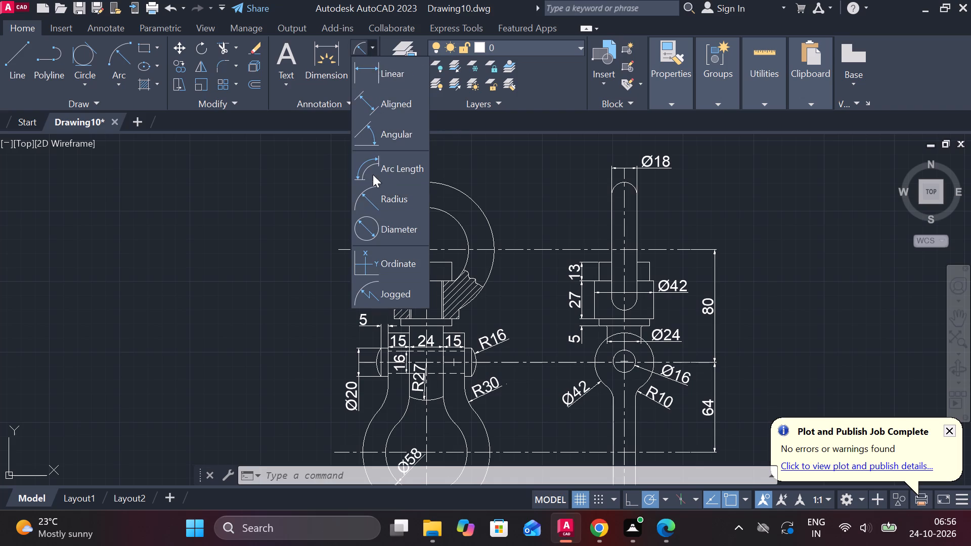
click(374, 221)
scroll(406, 255, up, 2)
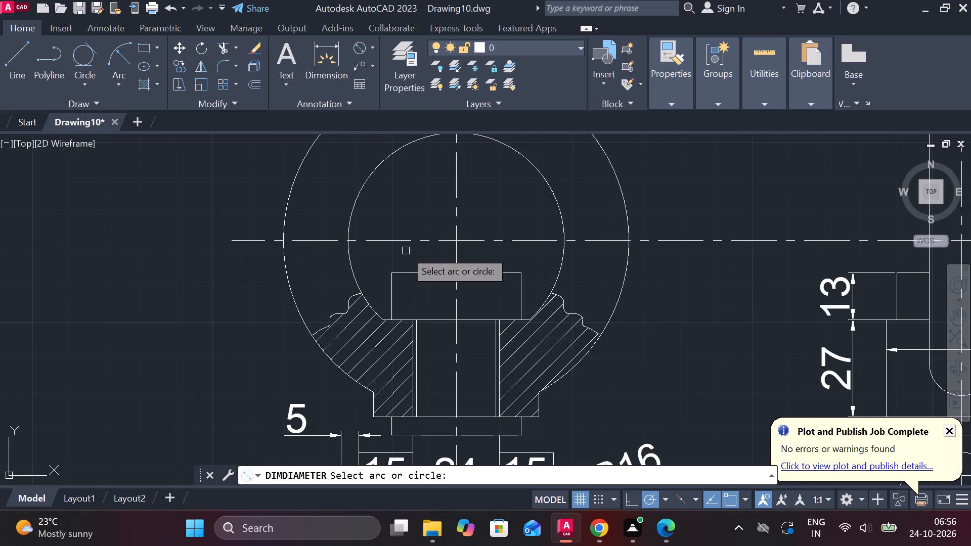
scroll(406, 251, down, 2)
click(400, 213)
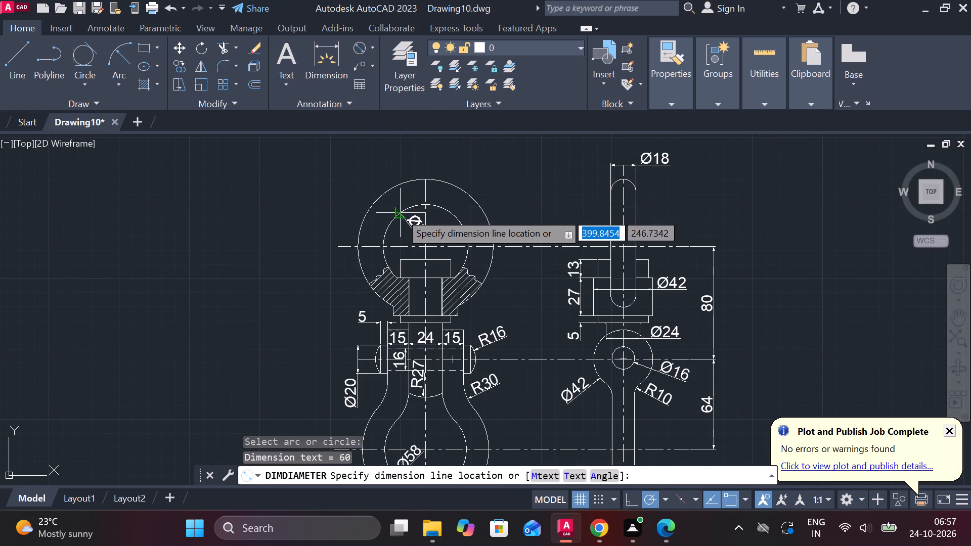
scroll(400, 213, up, 3)
click(399, 236)
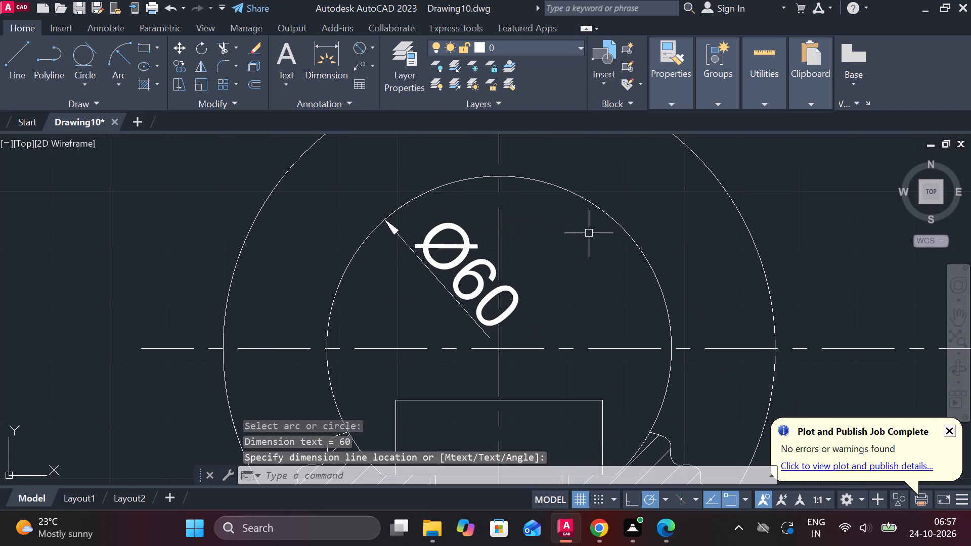
scroll(592, 227, down, 2)
middle_drag(592, 227, 470, 231)
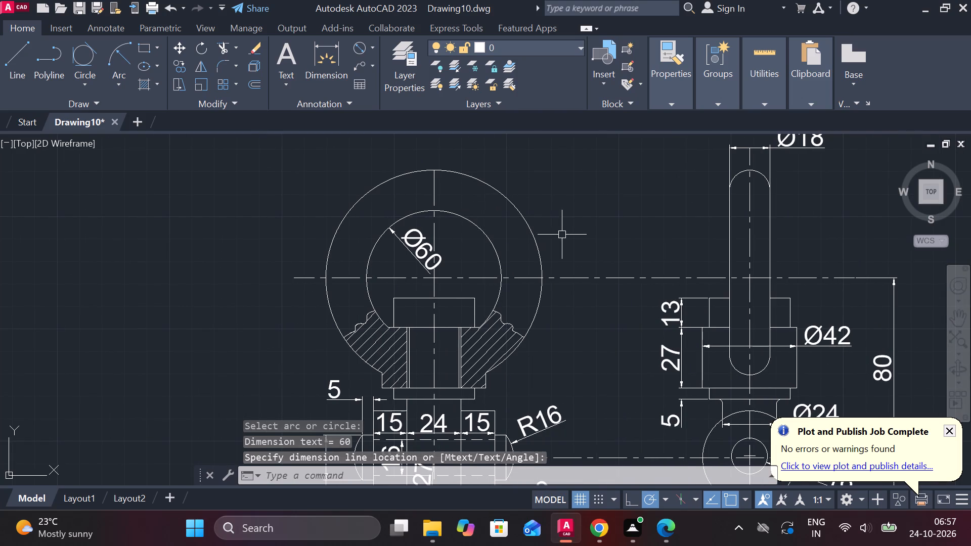
Add an aligned dimension across the front view eye ring's thickness, between its inner and outer circles right of the vertical centreline.
click(375, 50)
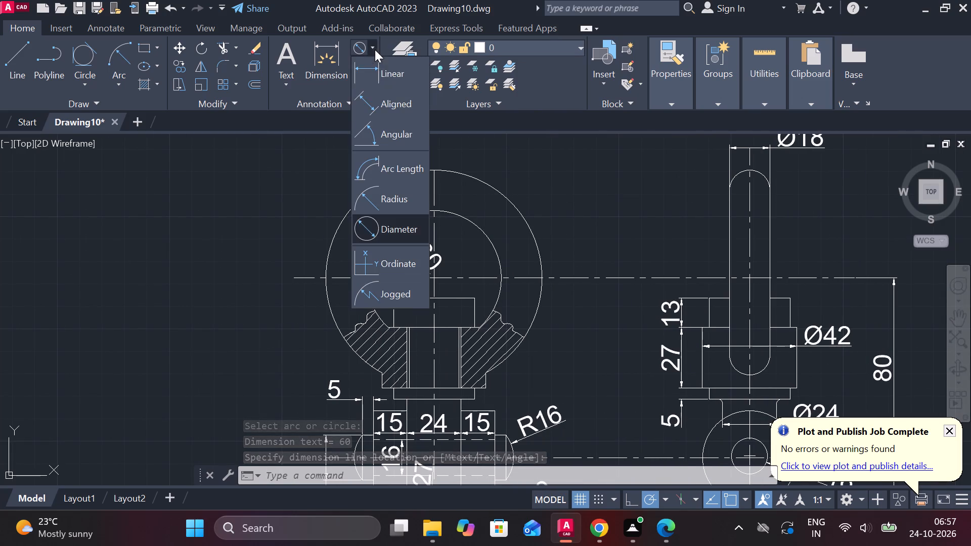
click(390, 107)
click(463, 218)
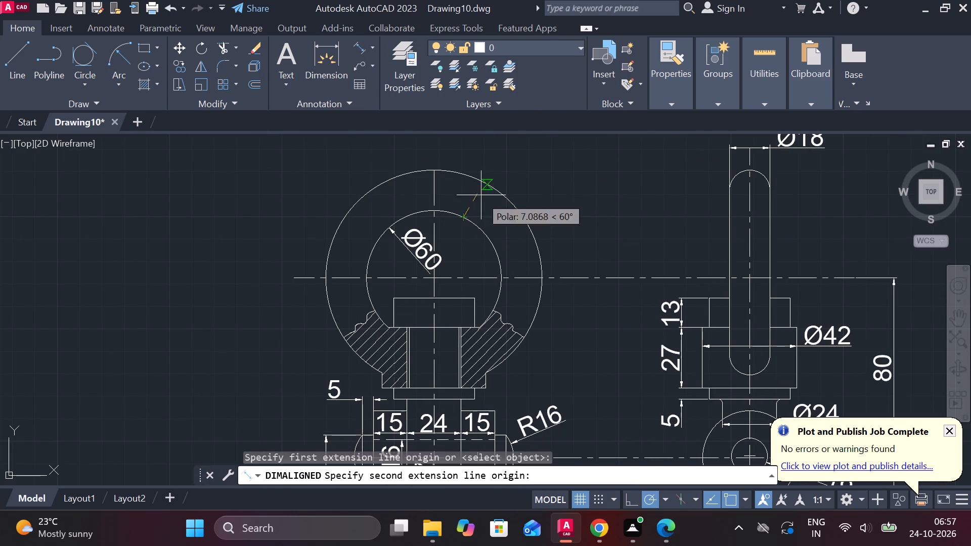
click(485, 192)
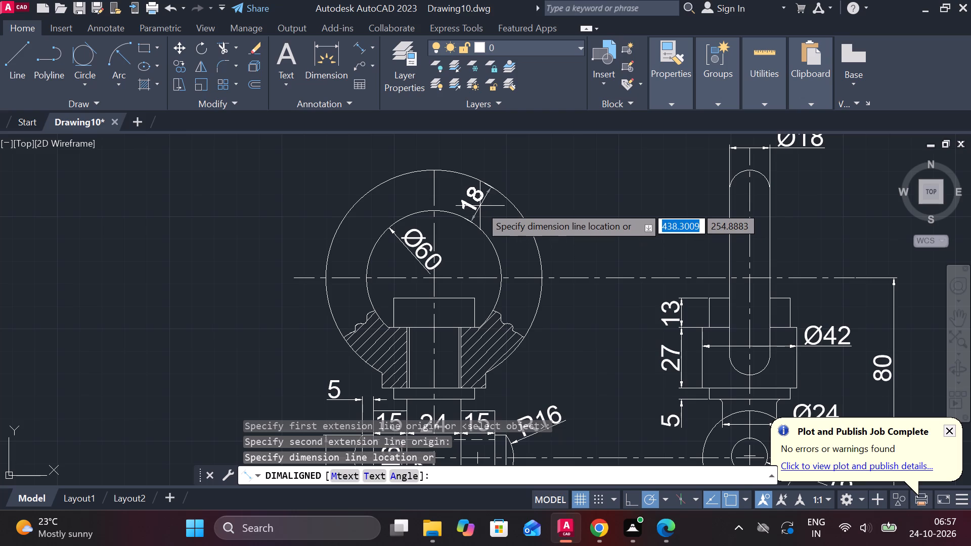
click(480, 206)
Insert a diameter symbol before the text of the eye ring's thickness dimension so it reads Ø18.
double_click(477, 198)
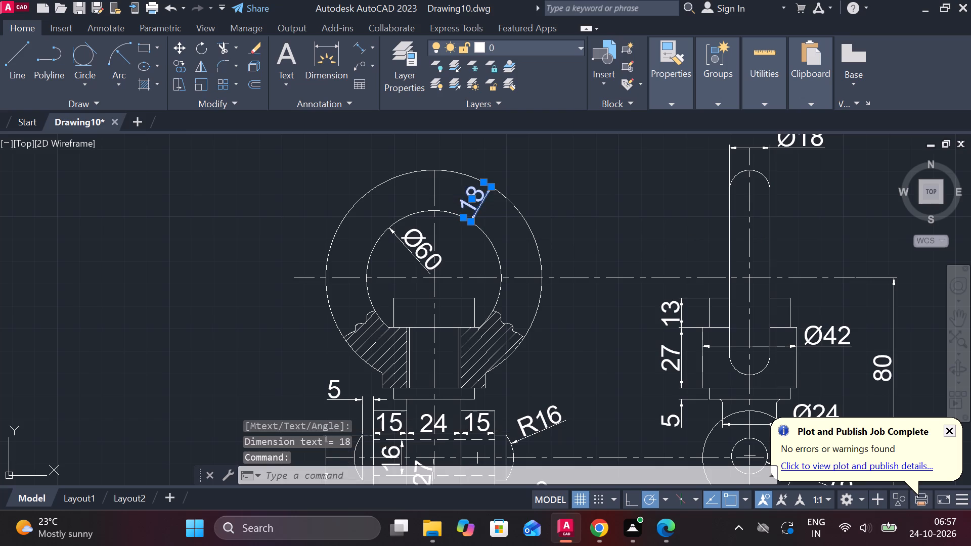
click(636, 80)
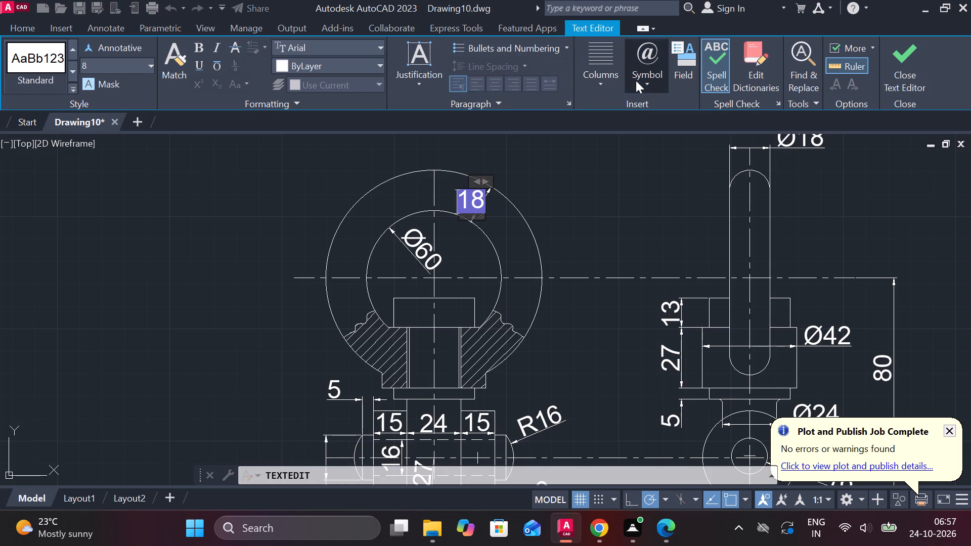
click(676, 152)
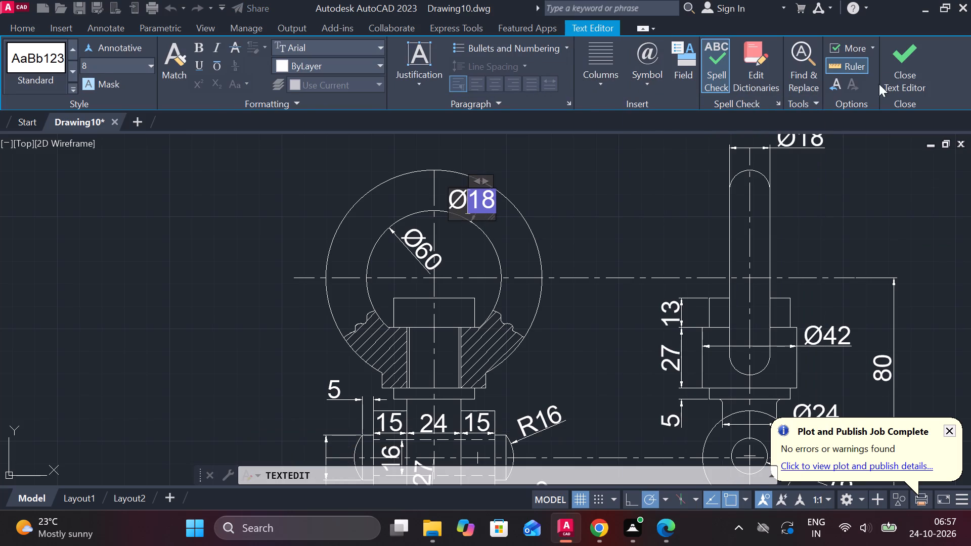
click(884, 75)
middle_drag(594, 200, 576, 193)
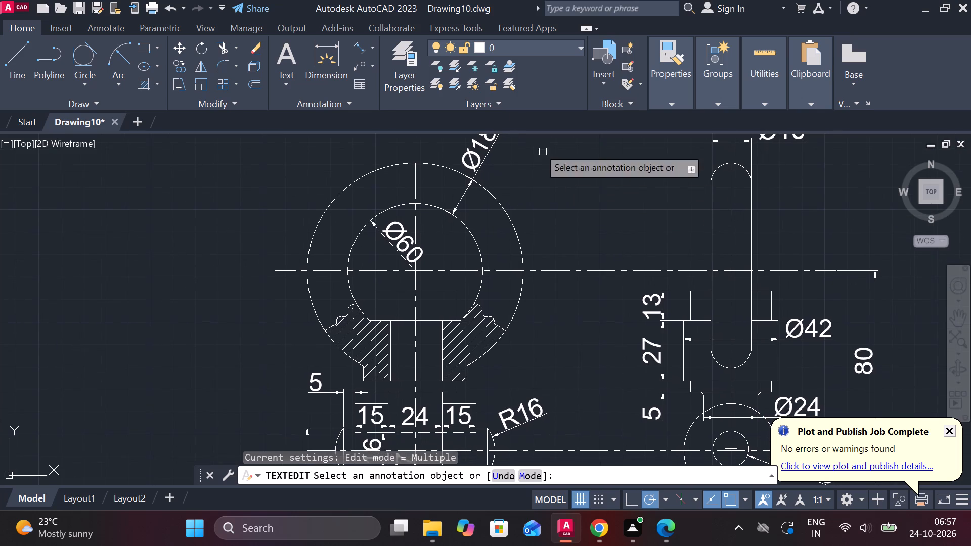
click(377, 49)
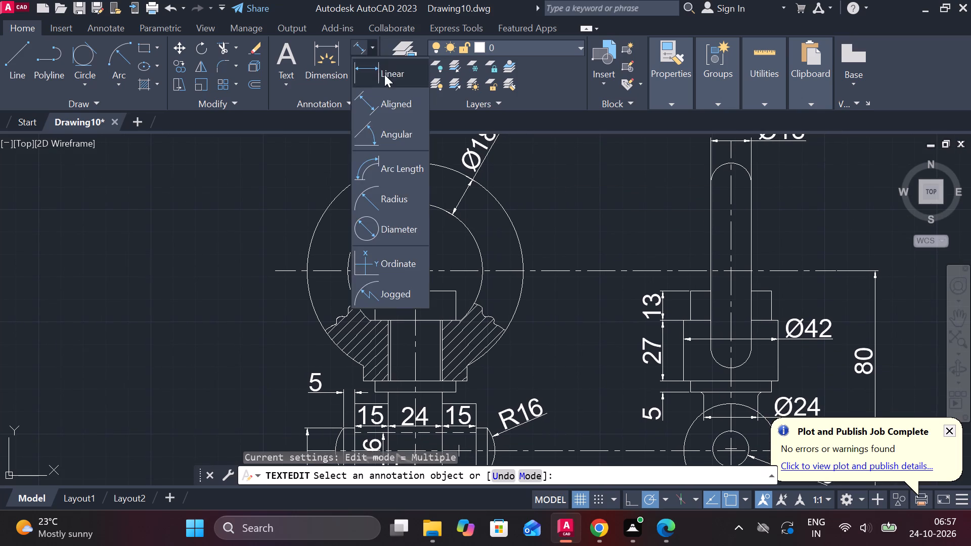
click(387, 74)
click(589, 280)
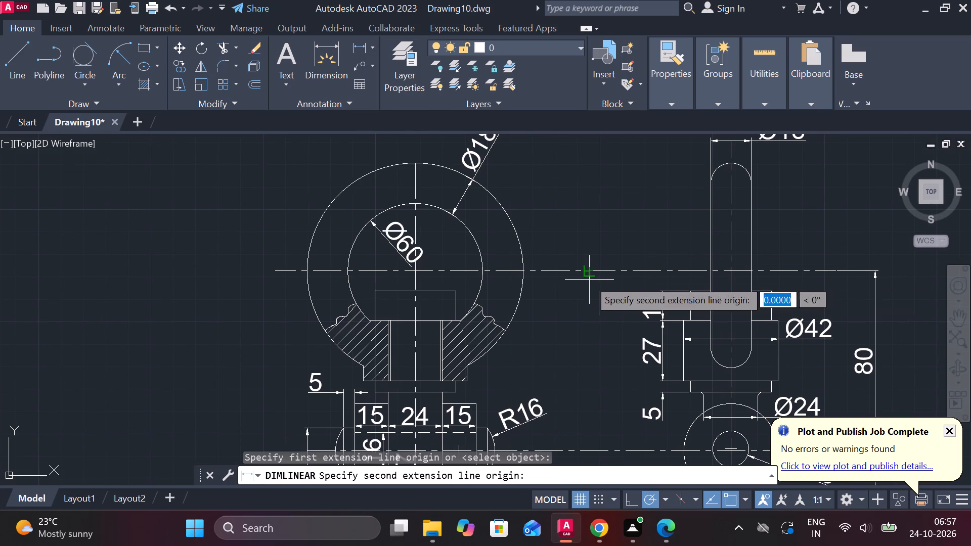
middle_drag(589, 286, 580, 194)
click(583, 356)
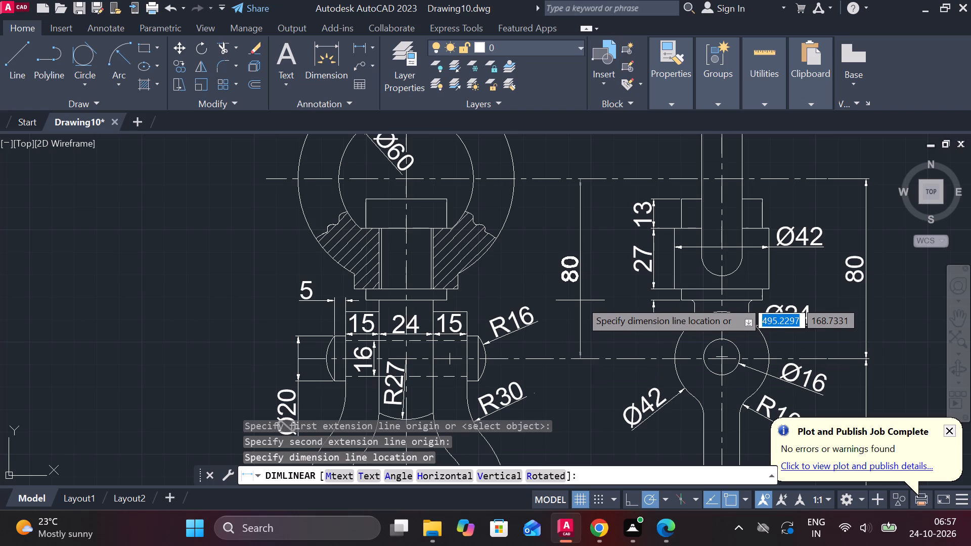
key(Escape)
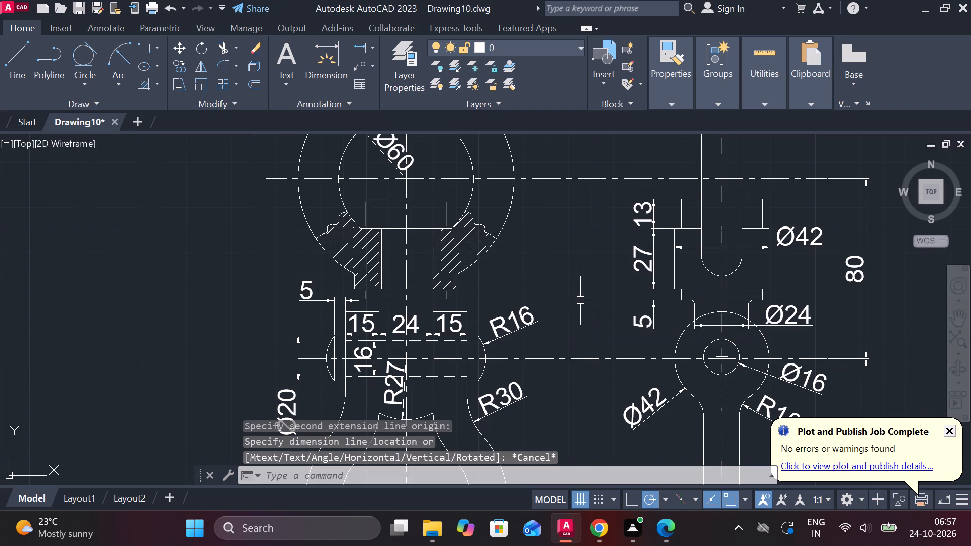
Add a vertical linear dimension from the hatched ring base's lower edge to the eye ring's horizontal centreline, placed between the two views.
key(space)
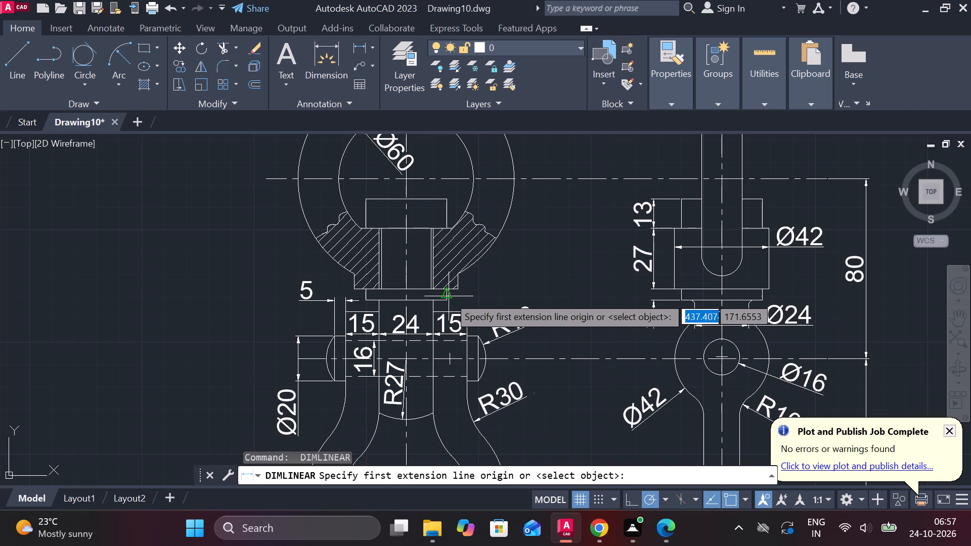
scroll(452, 292, up, 2)
click(474, 287)
scroll(531, 282, down, 2)
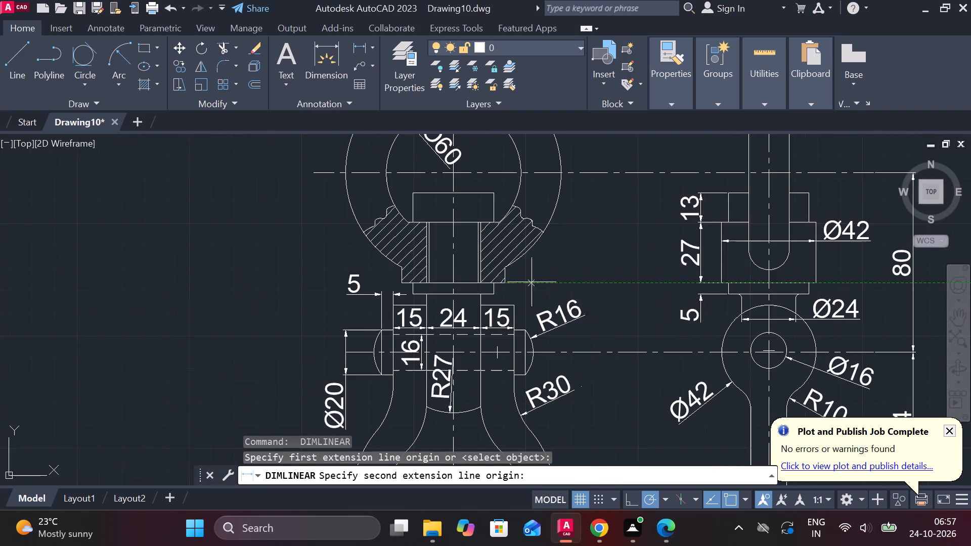
click(590, 175)
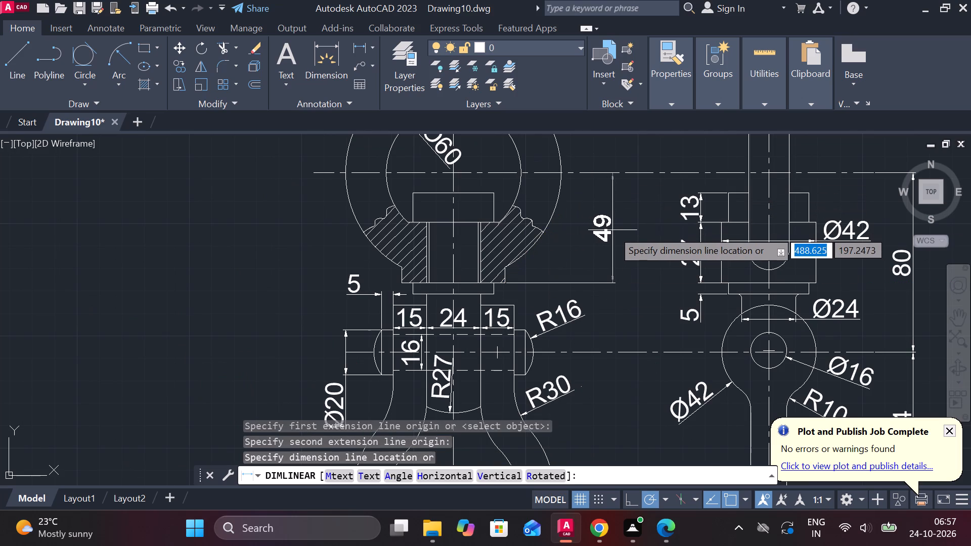
click(624, 232)
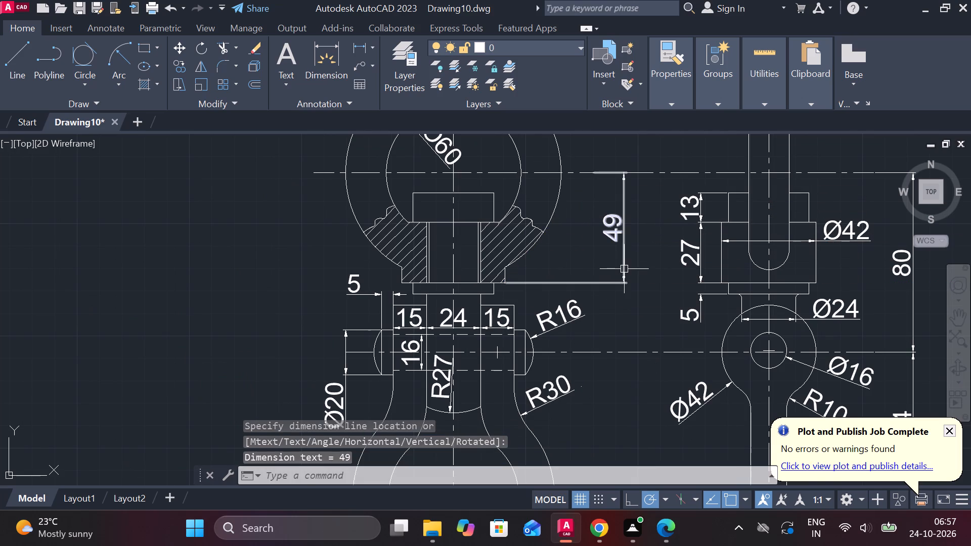
Add a horizontal linear dimension across the rectangular shank head inside the front view's eye ring, with the text inside the rectangle.
middle_drag(559, 339, 610, 250)
scroll(617, 260, down, 2)
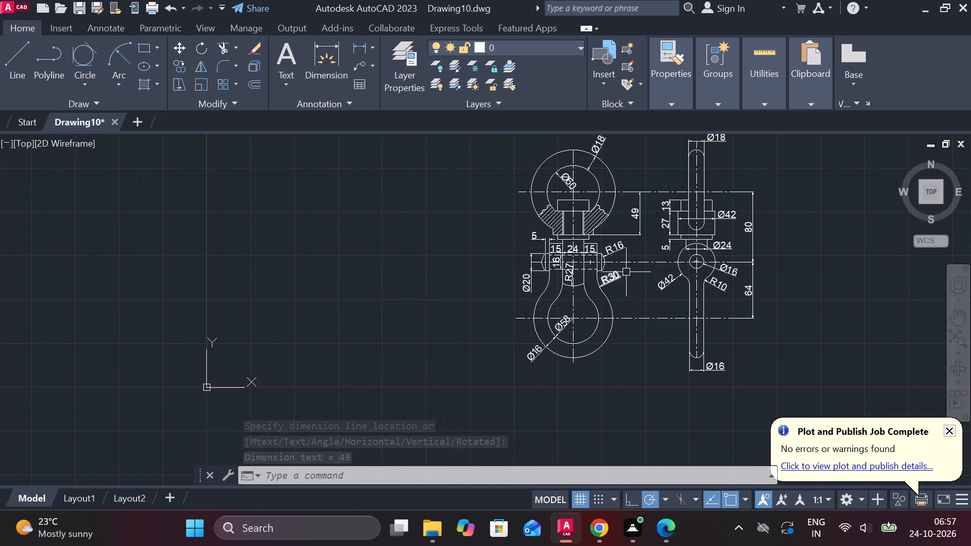
scroll(626, 272, up, 1)
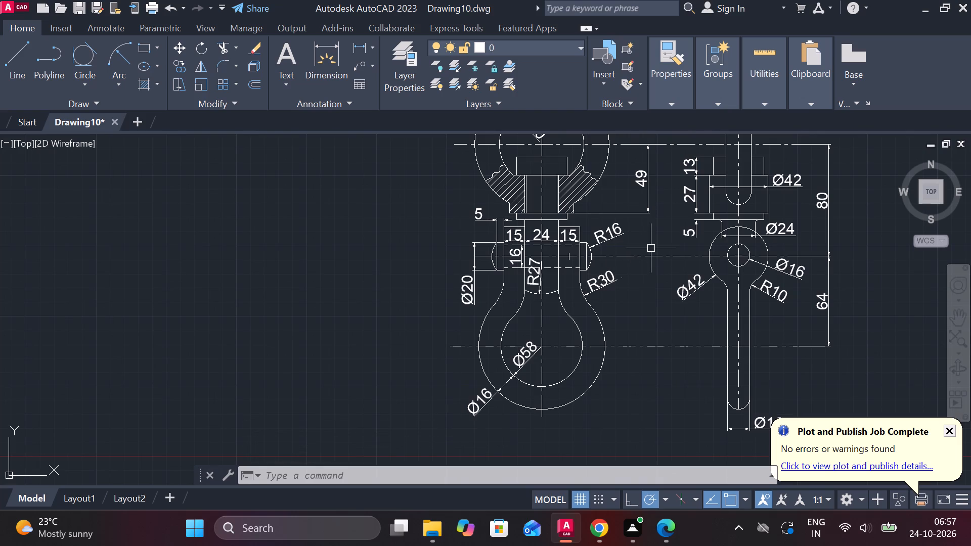
scroll(528, 204, up, 1)
middle_drag(532, 206, 495, 292)
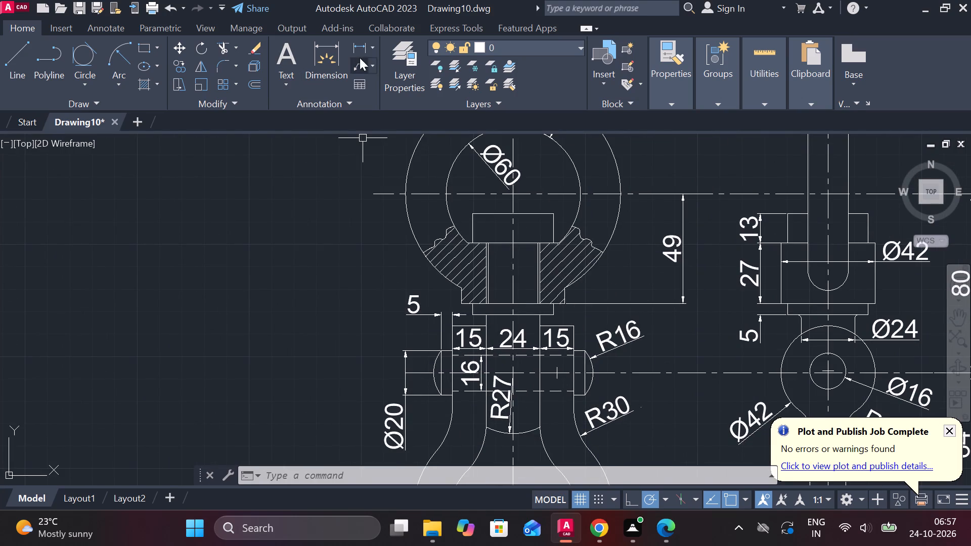
click(360, 51)
scroll(425, 219, up, 2)
click(552, 244)
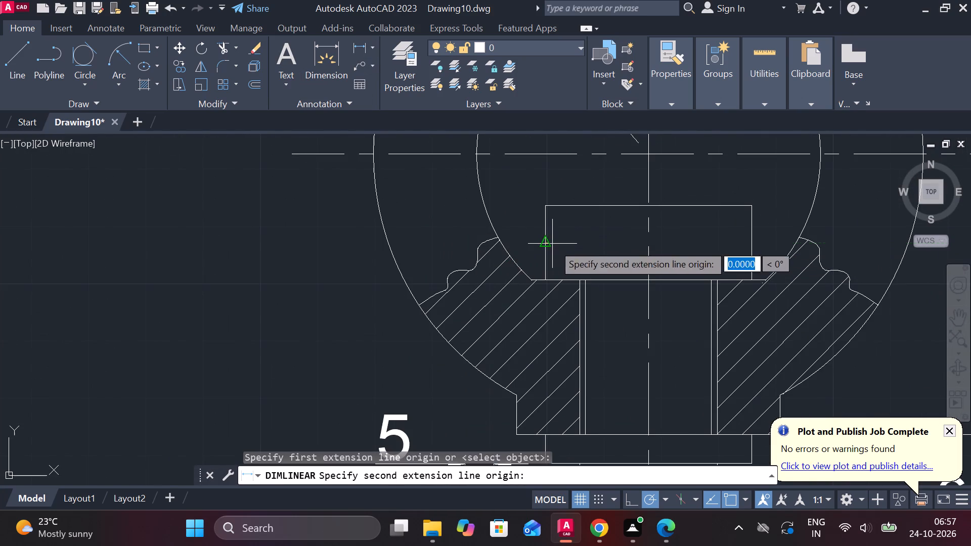
click(752, 249)
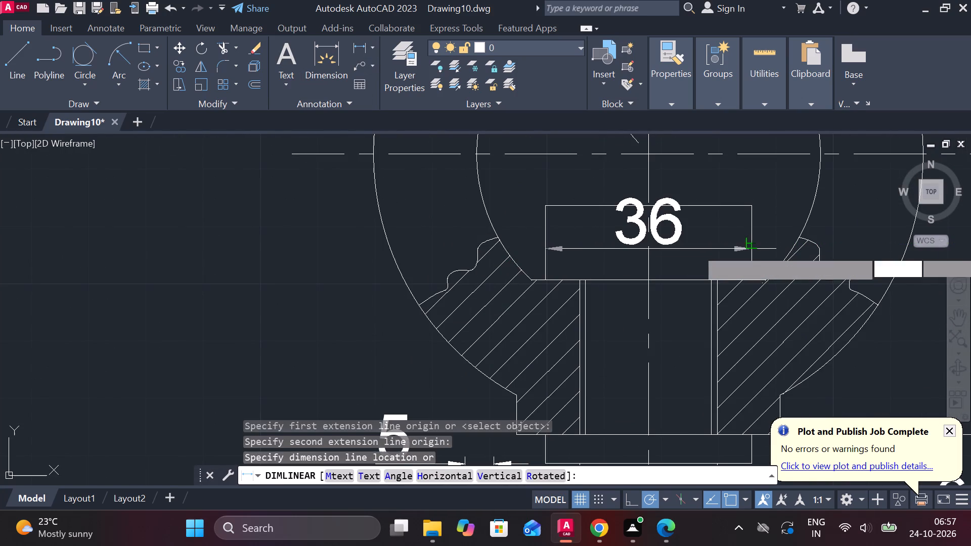
click(695, 263)
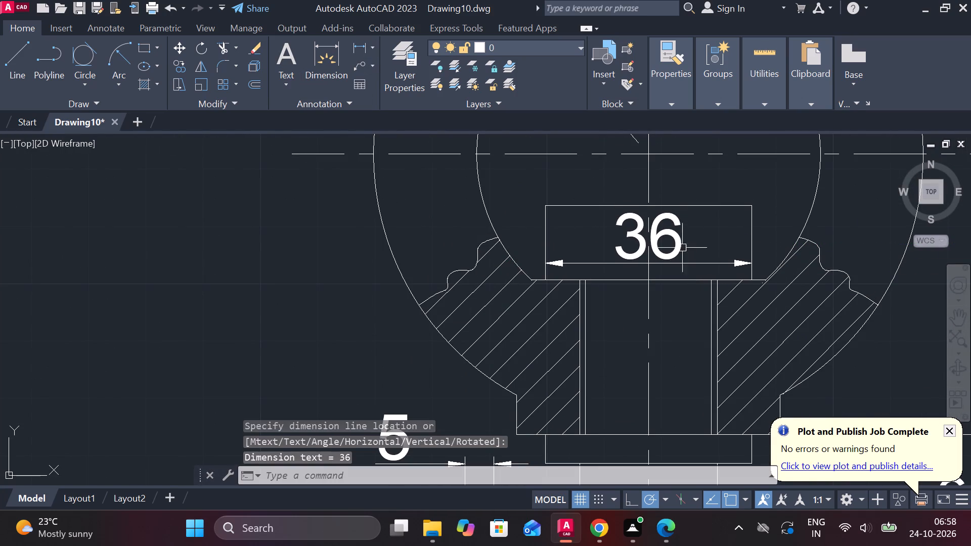
scroll(672, 240, down, 1)
key(Escape)
Set the ISO-25 dimension style's text height to 6.5 and make that style current.
scroll(711, 247, down, 1)
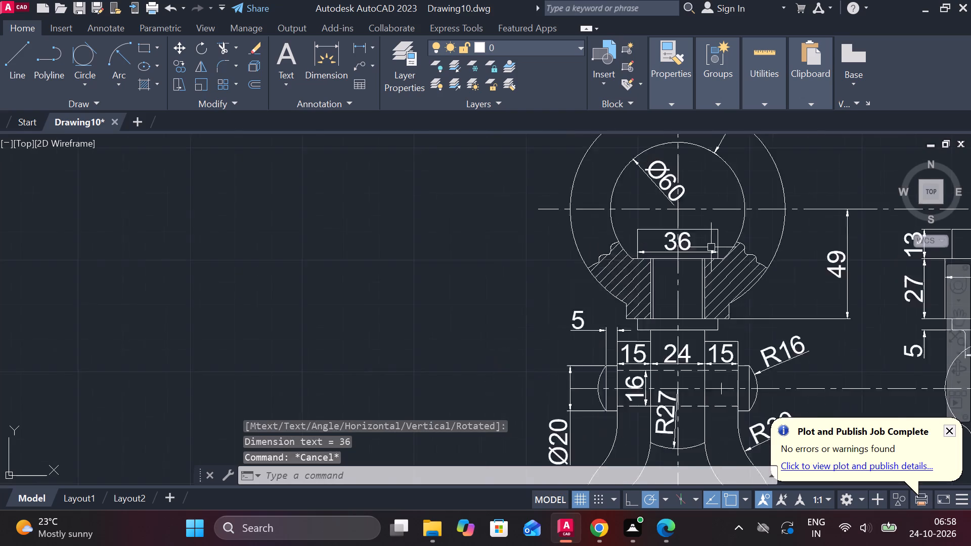
scroll(711, 247, down, 1)
middle_drag(561, 308, 458, 248)
key(Escape)
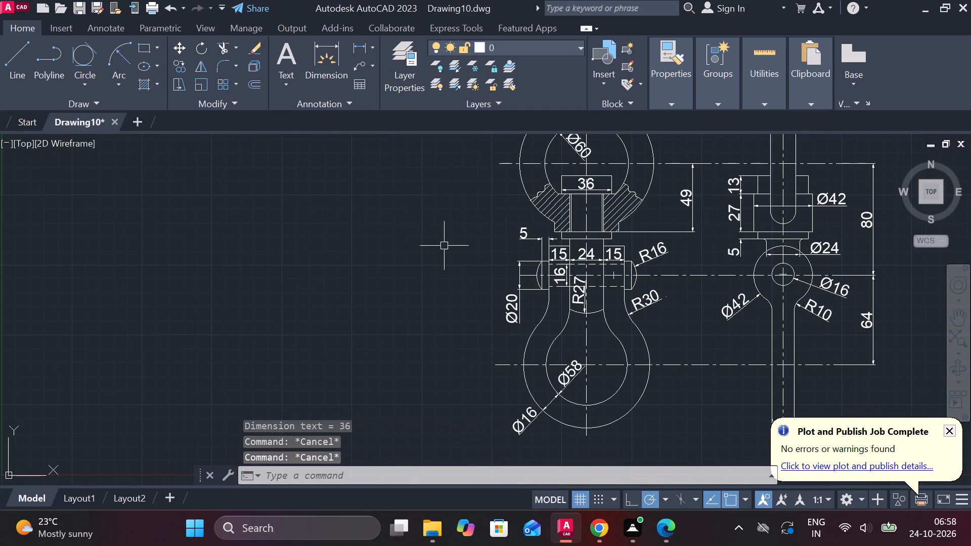
text(D)
key(space)
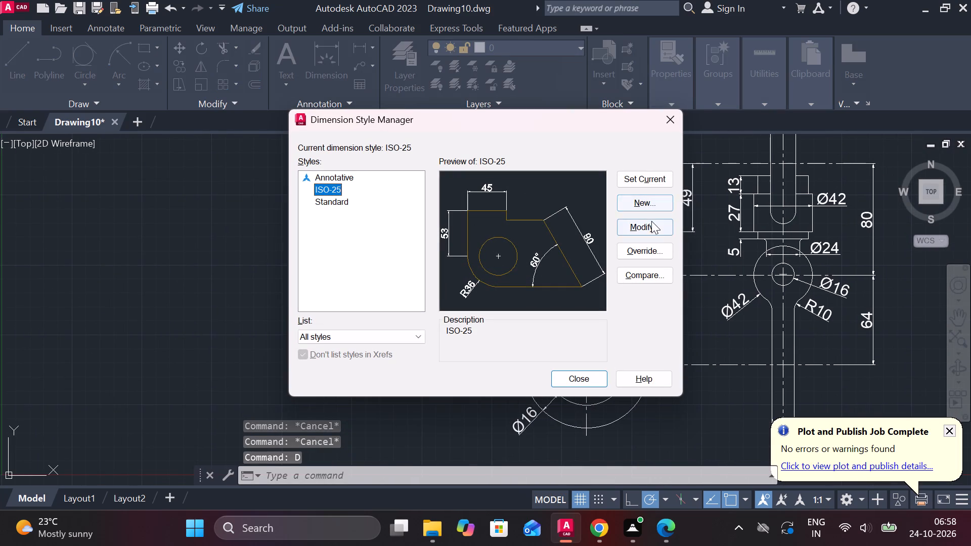
click(651, 222)
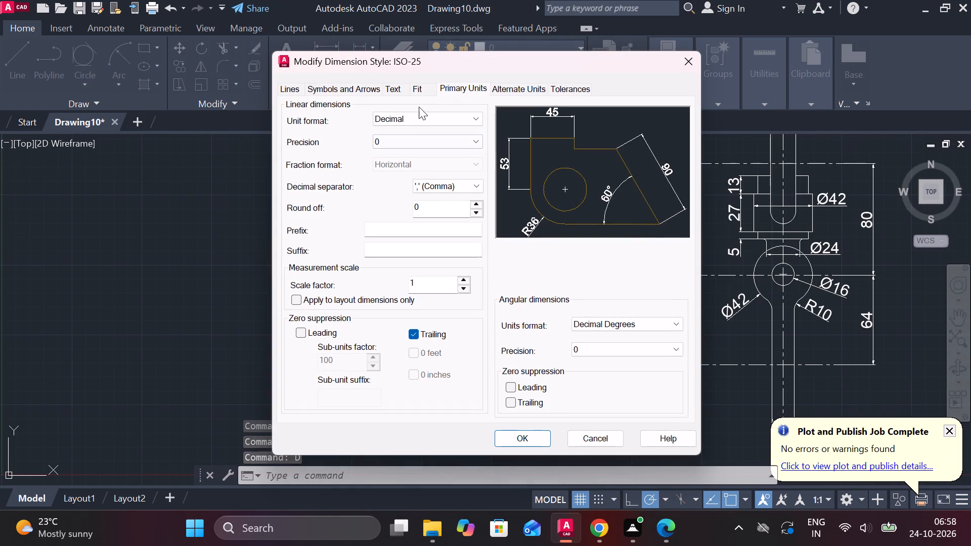
click(394, 90)
drag(447, 203, 412, 203)
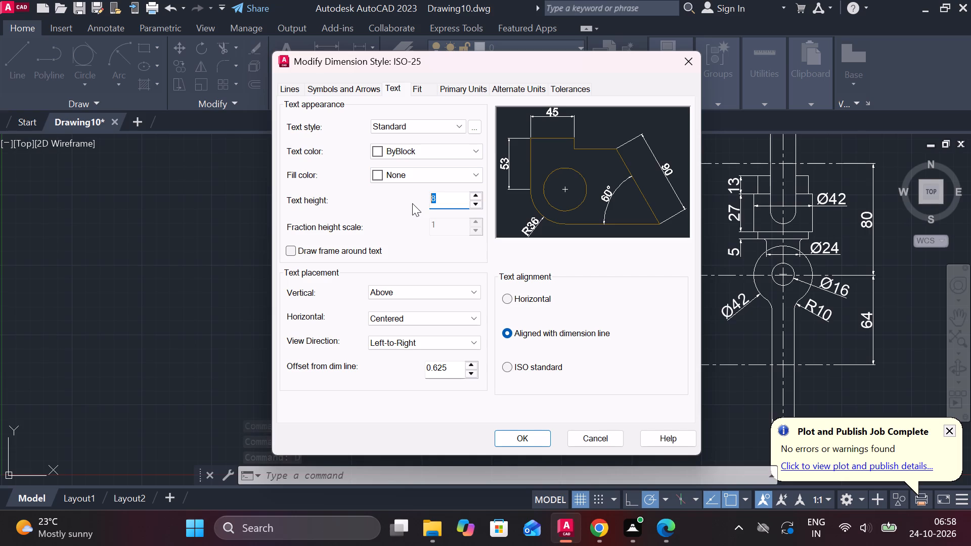
text(6.5)
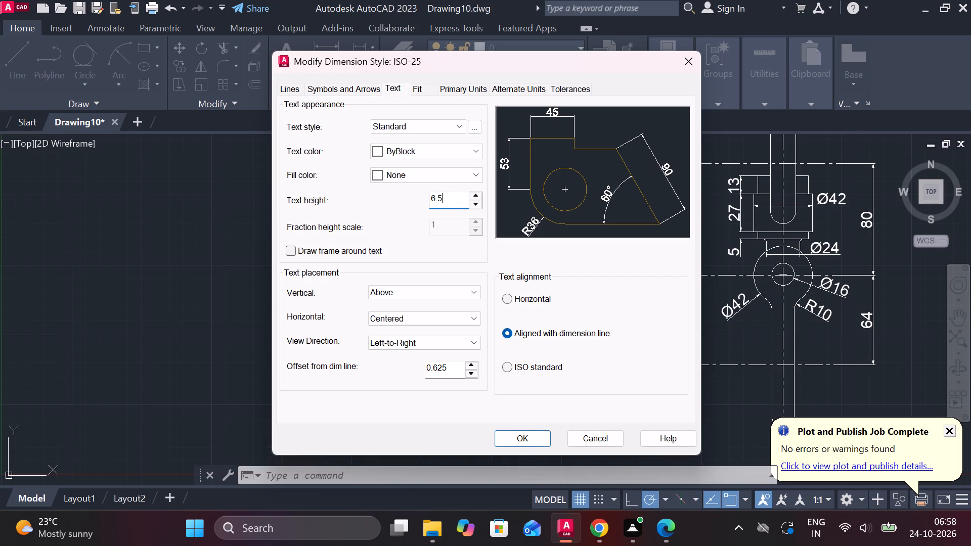
click(521, 444)
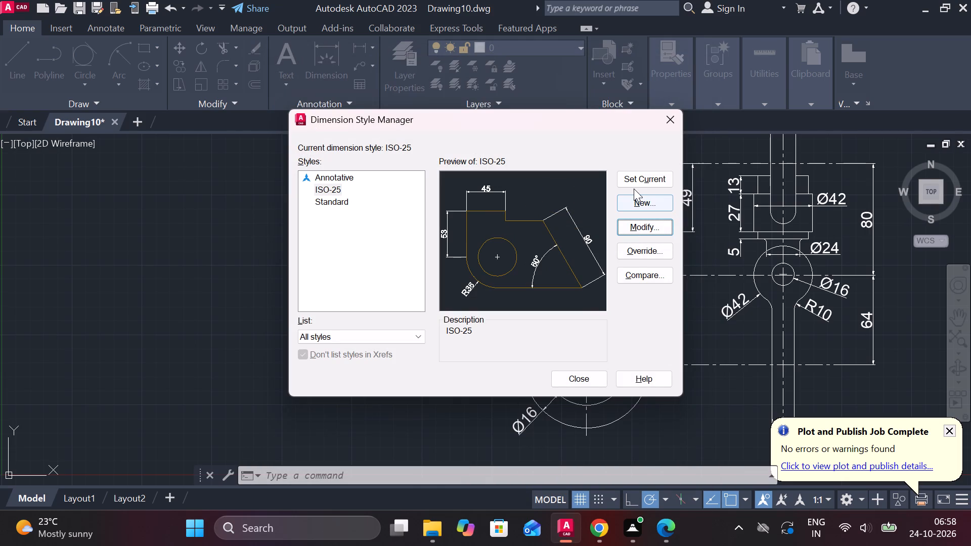
click(633, 179)
click(573, 378)
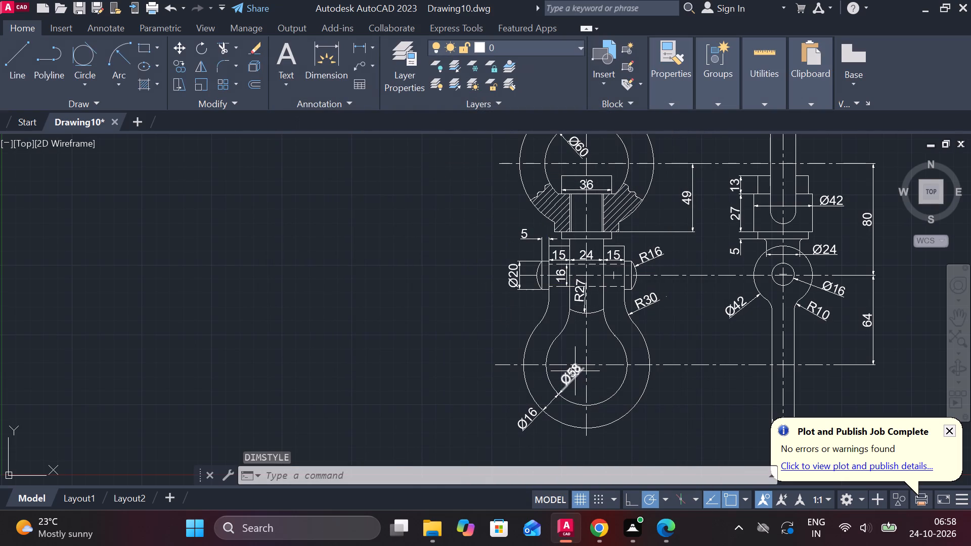
Insert a diameter symbol before the text of the shank head's width dimension so it reads Ø36.
middle_drag(618, 337, 580, 349)
scroll(584, 313, up, 1)
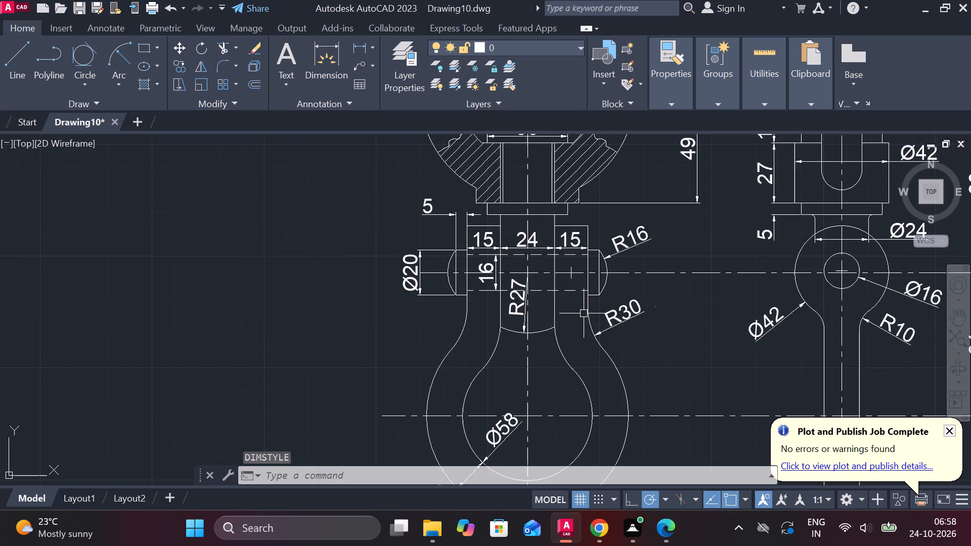
scroll(507, 269, up, 1)
middle_drag(507, 269, 497, 396)
middle_drag(517, 208, 510, 306)
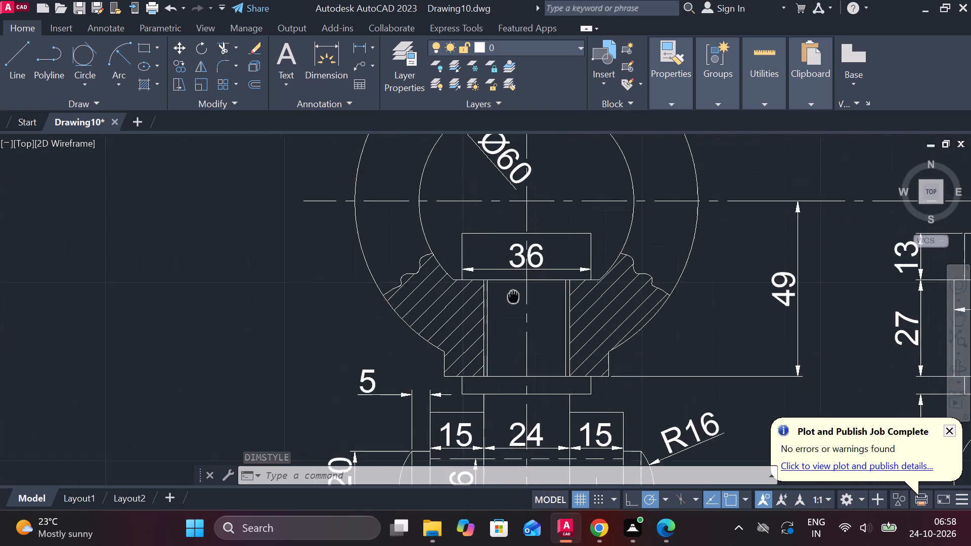
middle_drag(510, 306, 510, 306)
scroll(509, 279, up, 2)
double_click(528, 255)
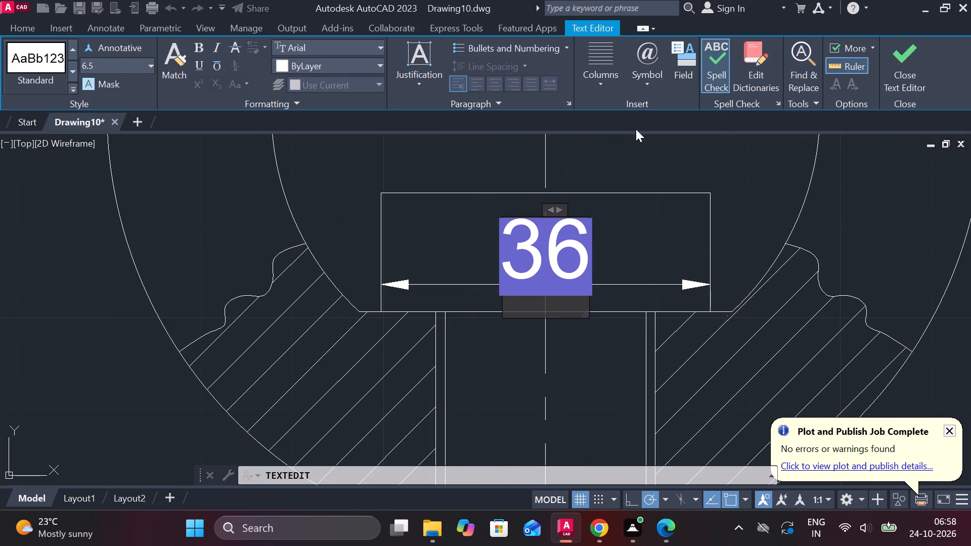
click(649, 75)
click(678, 149)
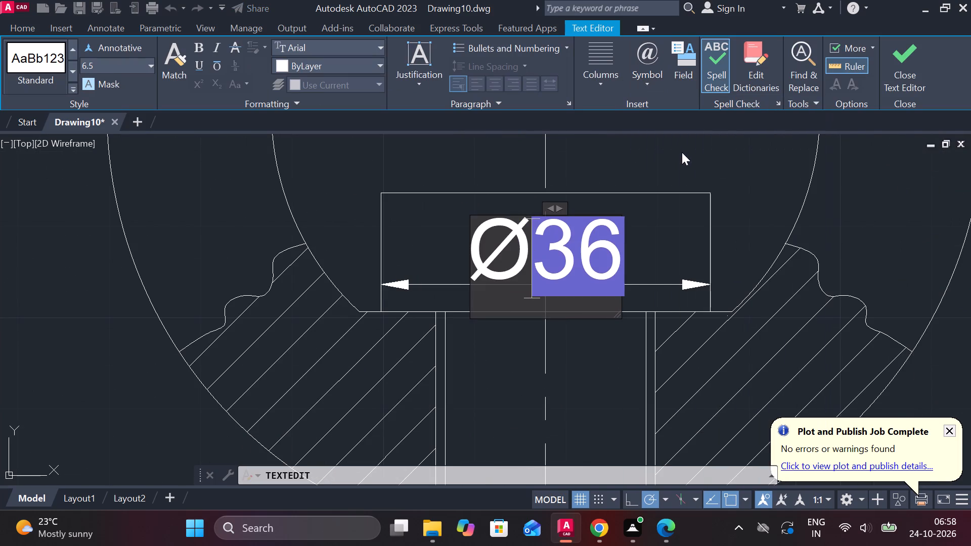
click(905, 83)
scroll(684, 350, down, 1)
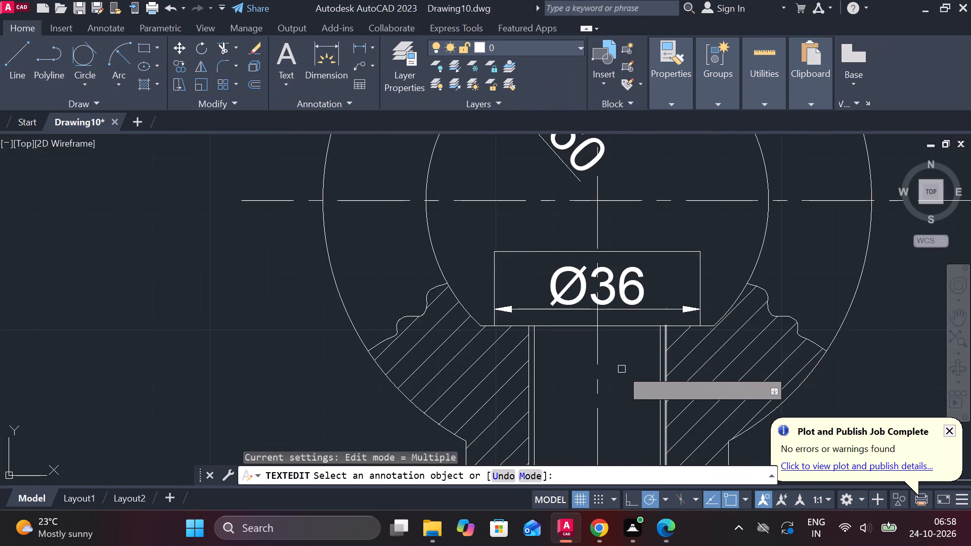
scroll(621, 369, down, 2)
middle_drag(621, 378, 585, 319)
scroll(581, 323, up, 1)
key(Escape)
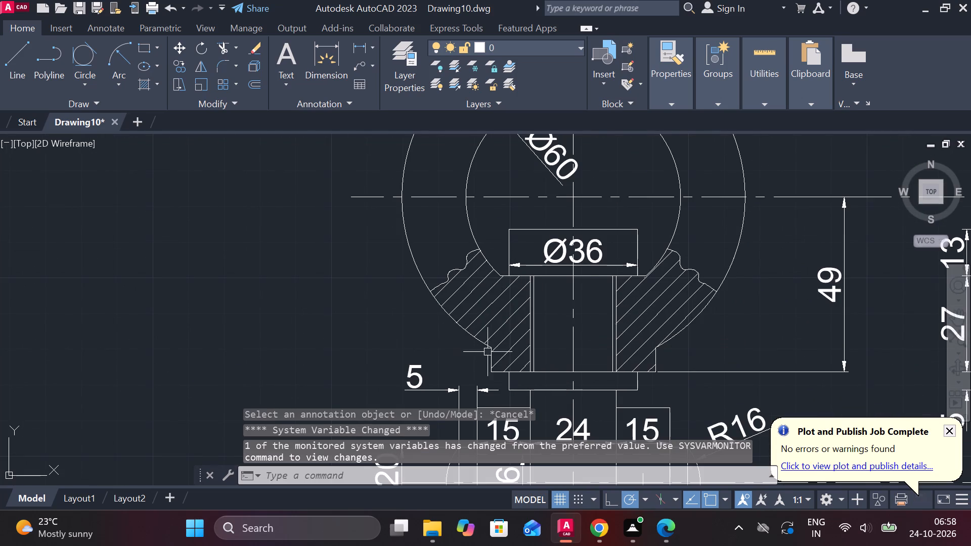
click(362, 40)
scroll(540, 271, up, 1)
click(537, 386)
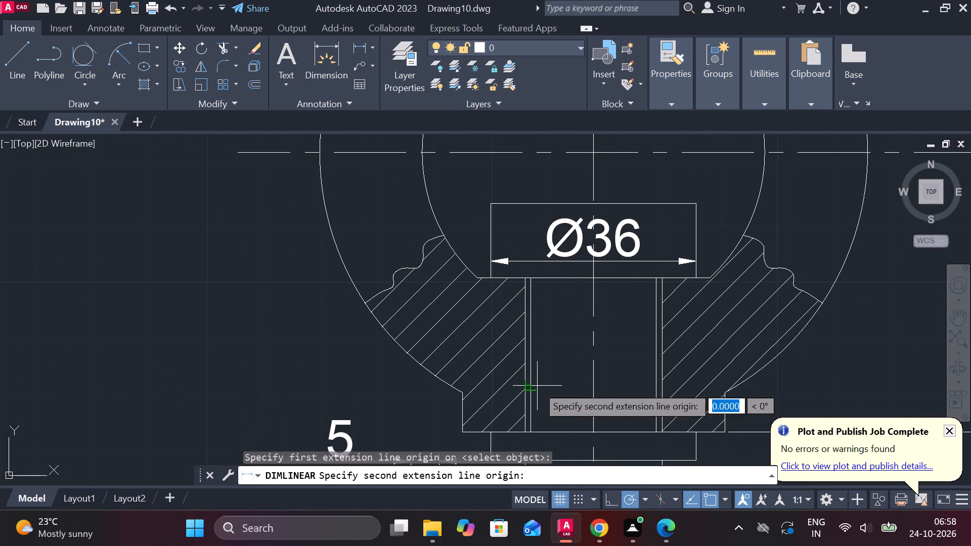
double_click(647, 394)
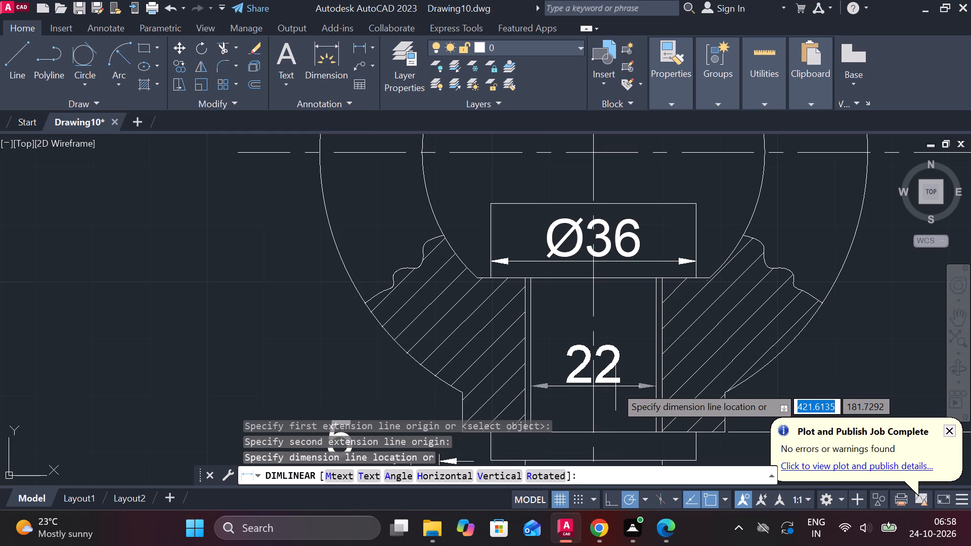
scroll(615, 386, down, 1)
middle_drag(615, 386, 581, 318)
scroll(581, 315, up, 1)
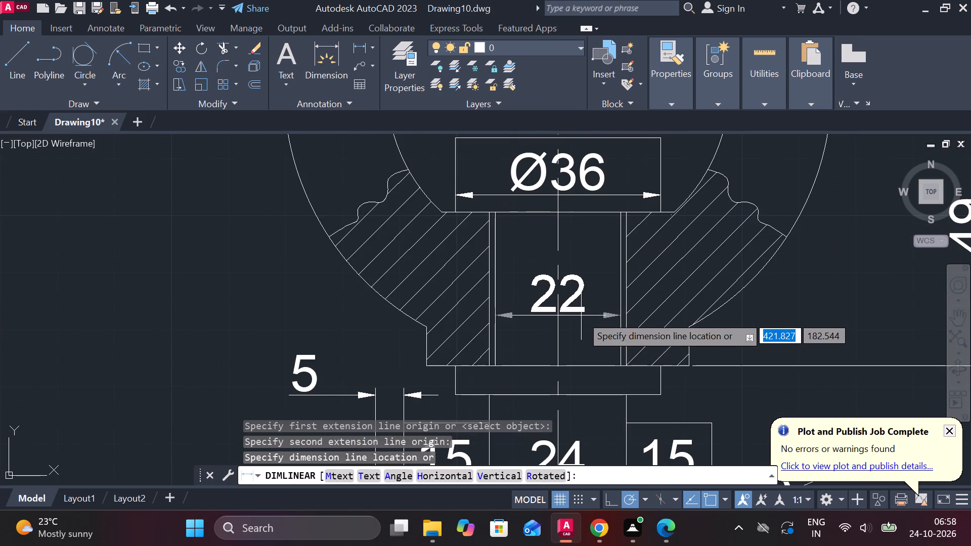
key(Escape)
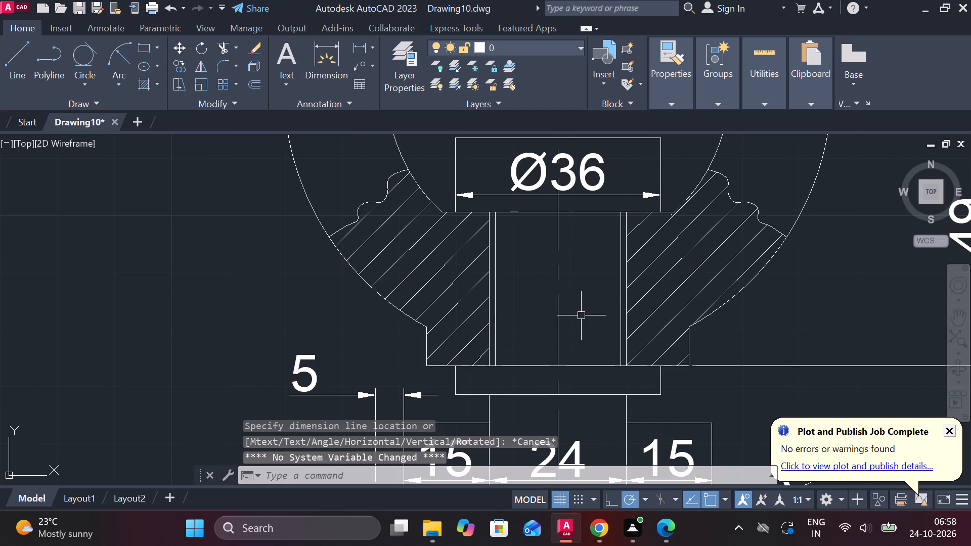
Erase the two inner vertical lines running alongside the bore walls in the hatched ring base.
click(496, 268)
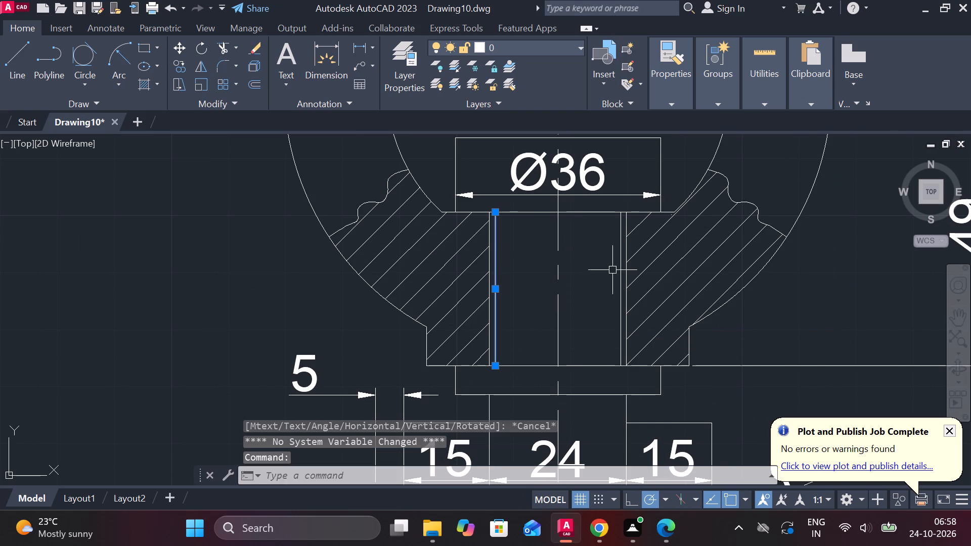
click(622, 262)
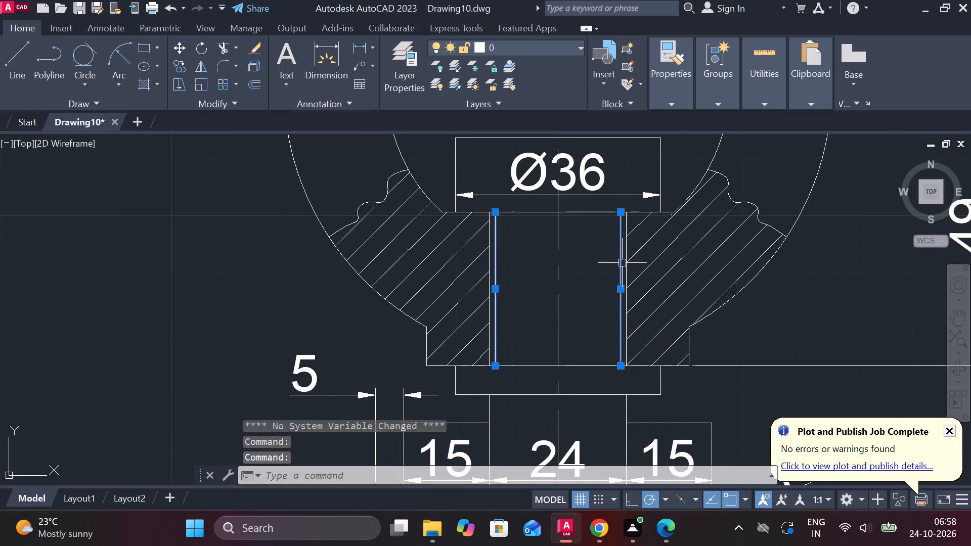
text(E)
key(space)
Draw a vertical construction line down the middle of the bore, from its upper edge to its lower edge.
key(l)
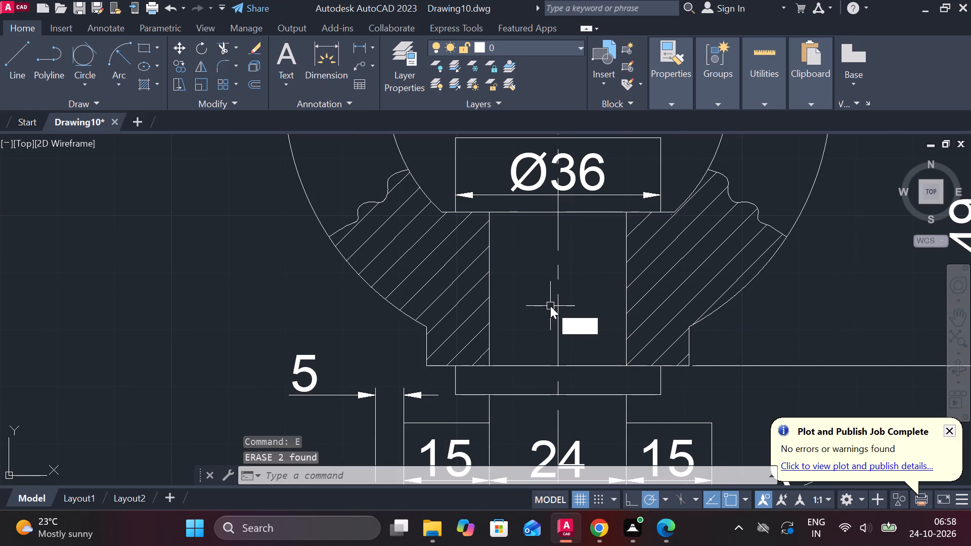
key(Return)
click(563, 217)
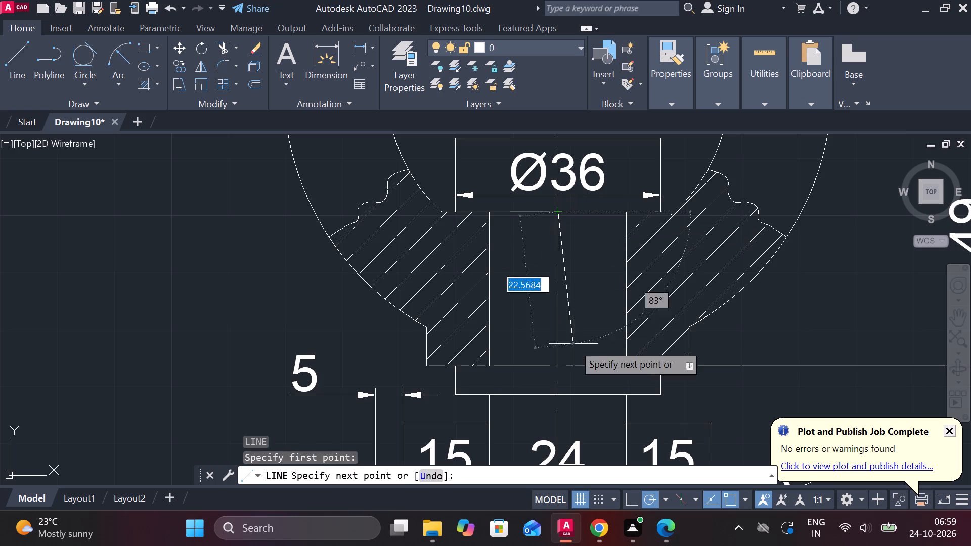
click(559, 371)
key(Escape)
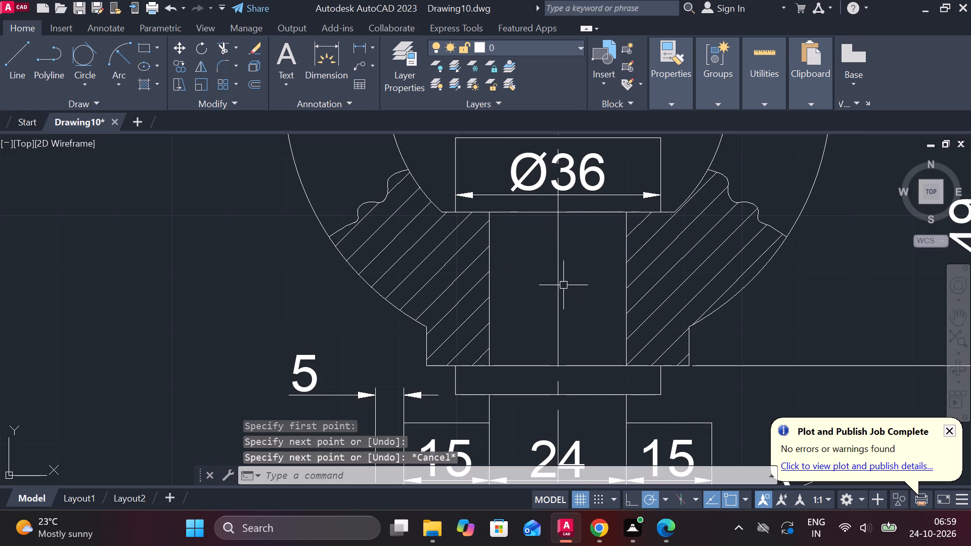
Offset the vertical construction line by 11.5 to both sides to make the bore's new inner lines.
click(559, 280)
key(o)
key(Return)
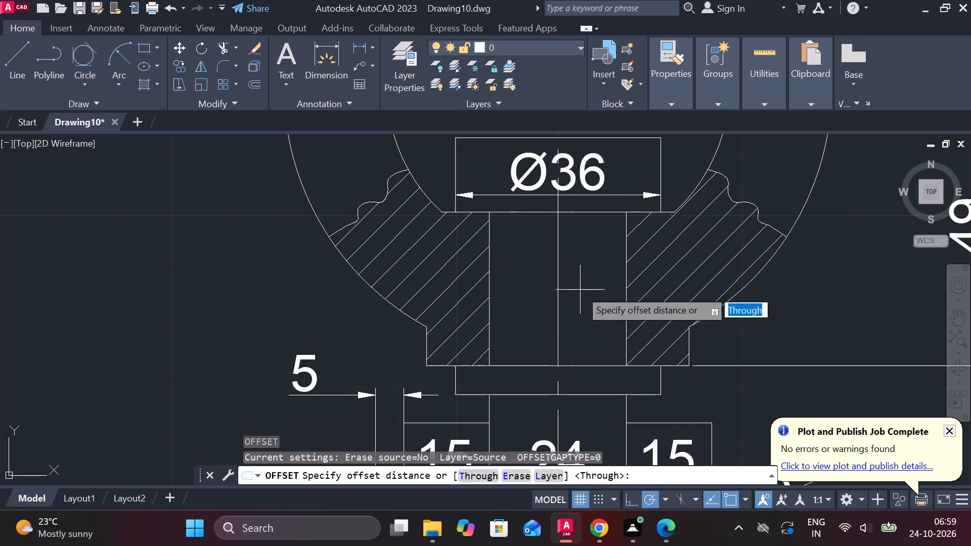
key(Return)
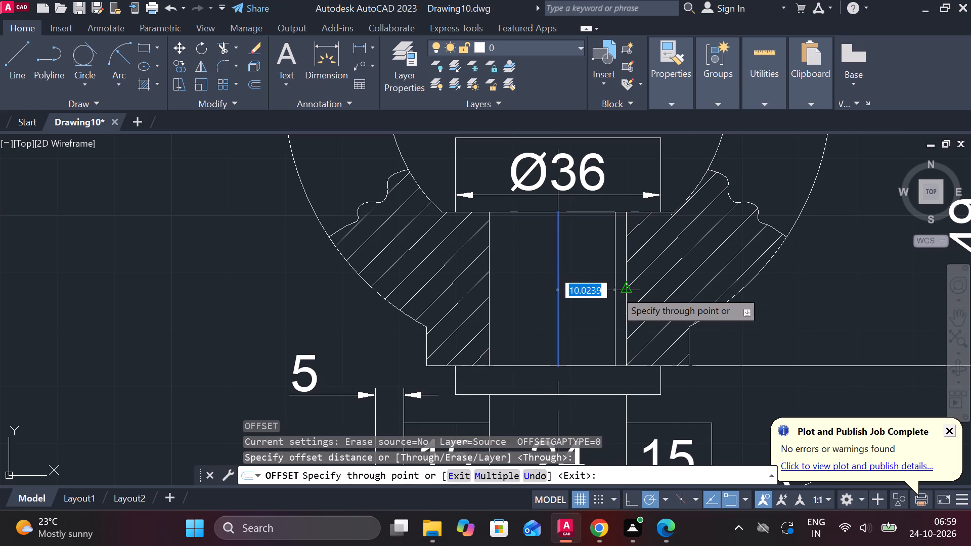
scroll(588, 315, up, 1)
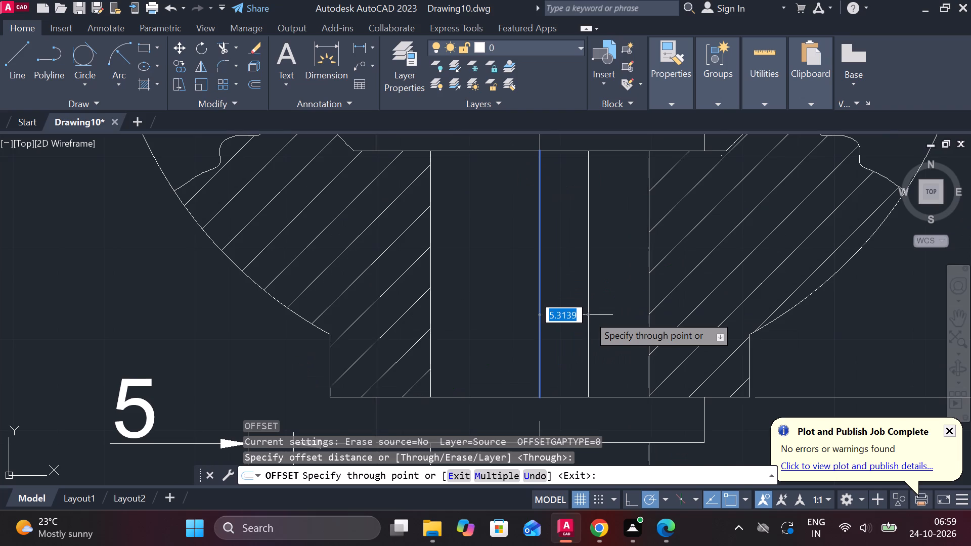
text(11.5)
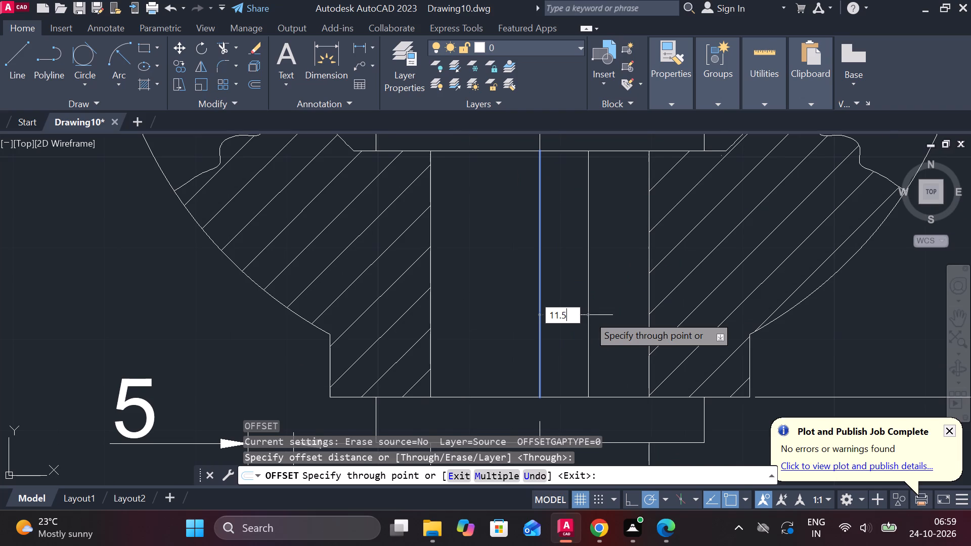
key(Return)
click(534, 303)
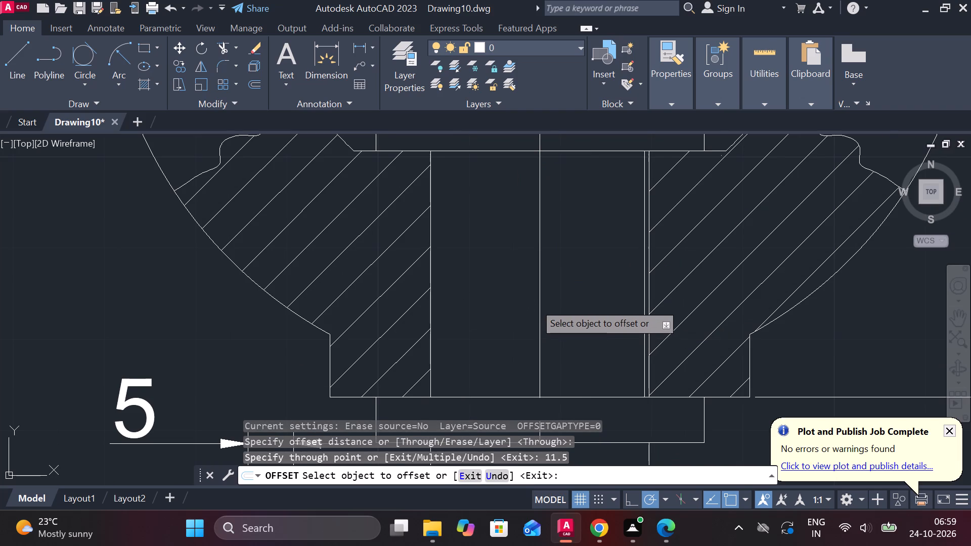
click(538, 297)
text(11.5)
key(Return)
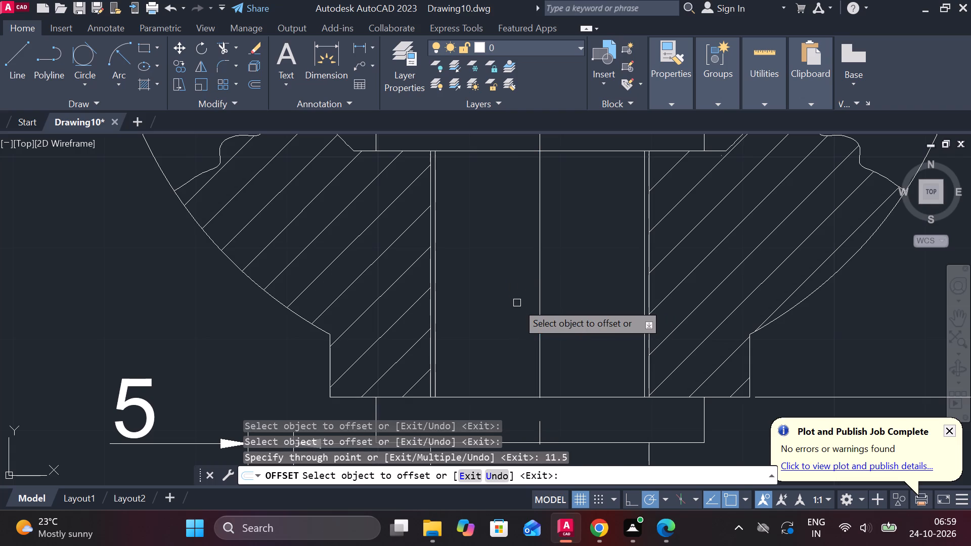
key(Escape)
Erase the vertical construction line in the middle of the bore.
click(539, 286)
text(E)
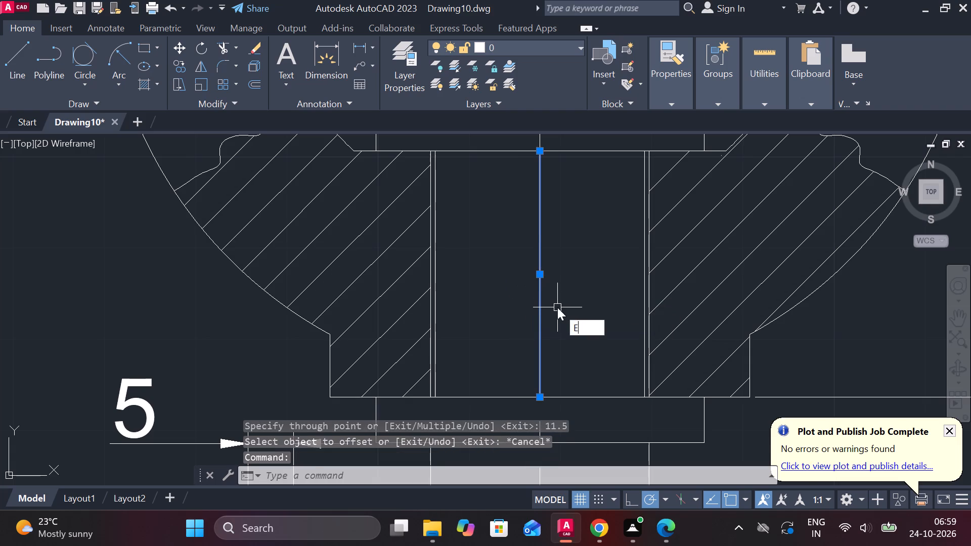
key(space)
Add a horizontal linear dimension between the bore's two inner vertical lines, placed inside the bore.
scroll(557, 324, down, 3)
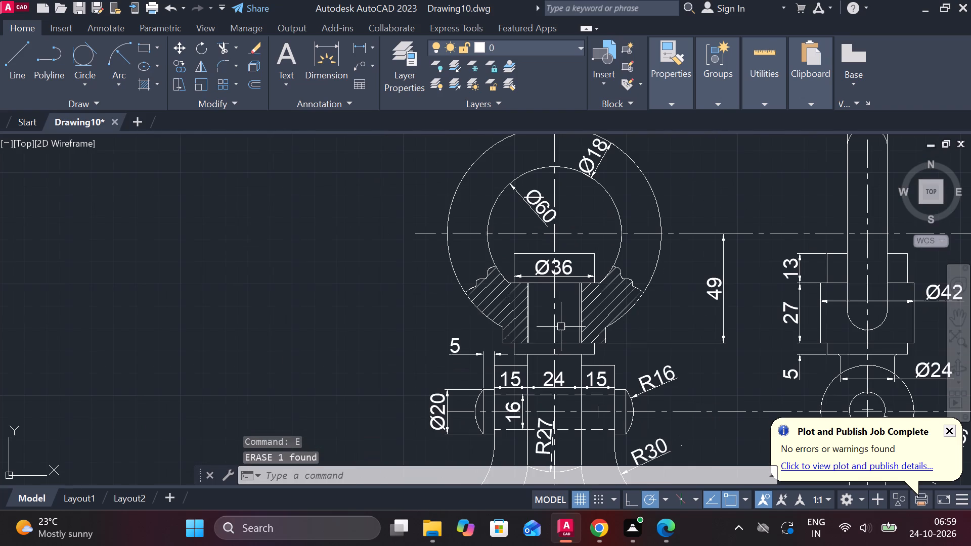
click(349, 48)
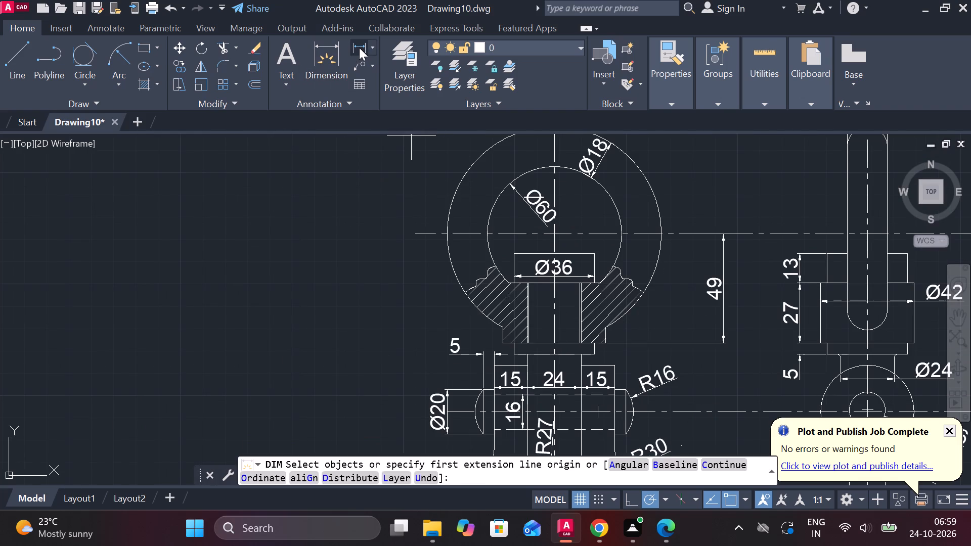
click(359, 48)
scroll(584, 323, up, 2)
click(447, 311)
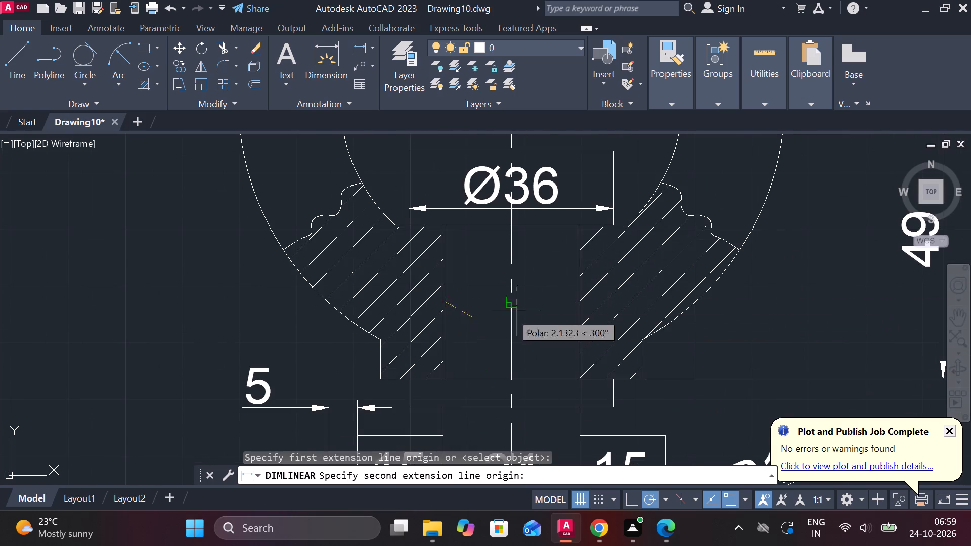
click(574, 303)
click(537, 302)
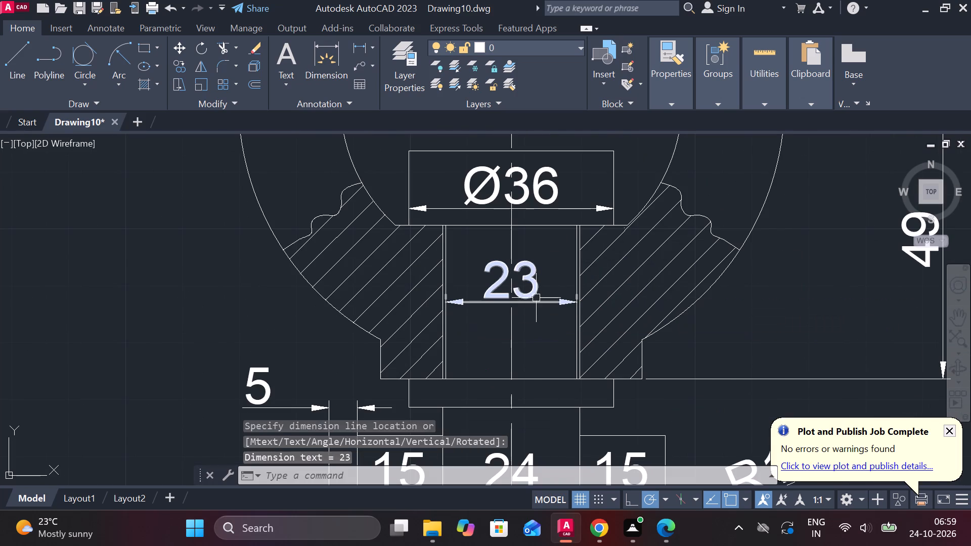
Insert a diameter symbol before the text of the bore's inner width dimension so it reads Ø23.
double_click(535, 296)
click(653, 81)
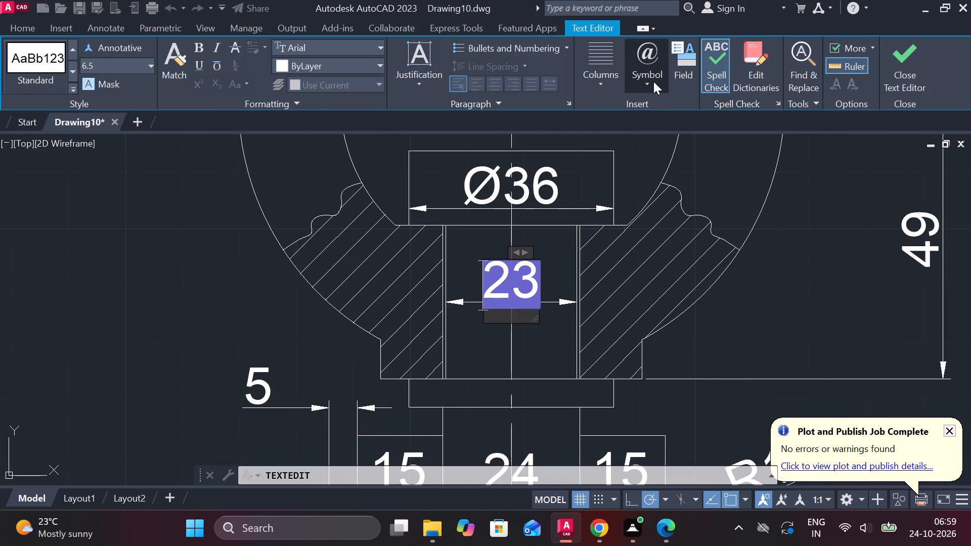
click(679, 153)
click(677, 148)
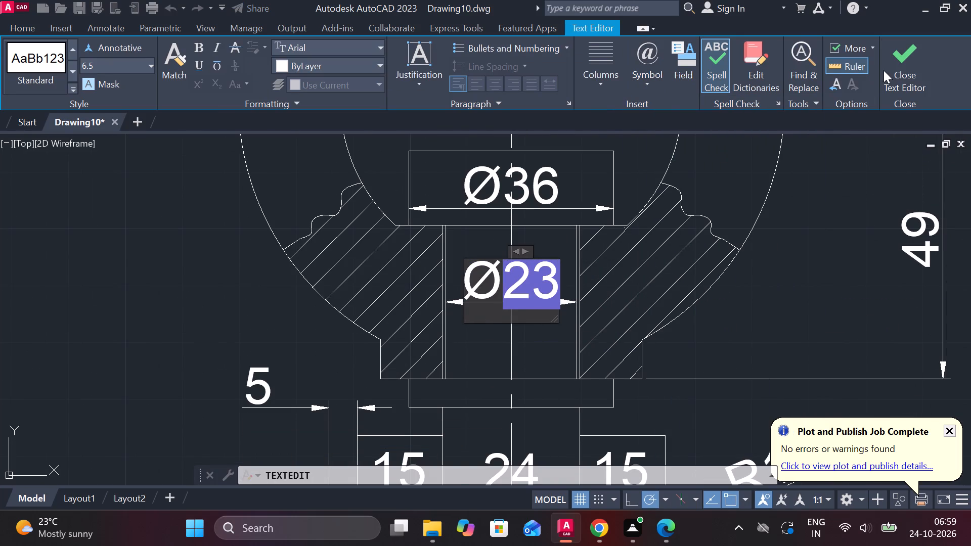
click(884, 70)
scroll(788, 263, down, 2)
middle_drag(785, 271, 665, 235)
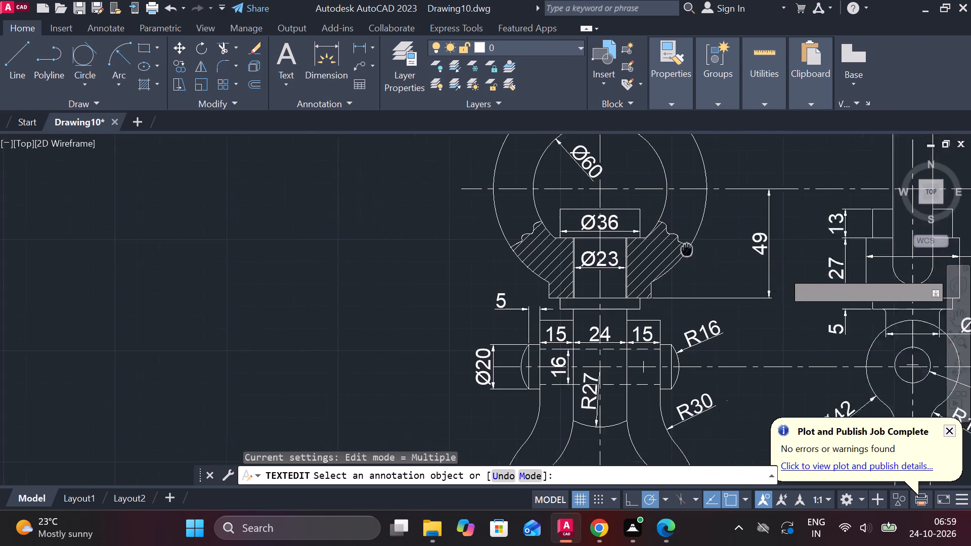
middle_drag(665, 235, 627, 210)
scroll(622, 210, down, 2)
scroll(594, 333, up, 1)
middle_drag(646, 357, 523, 415)
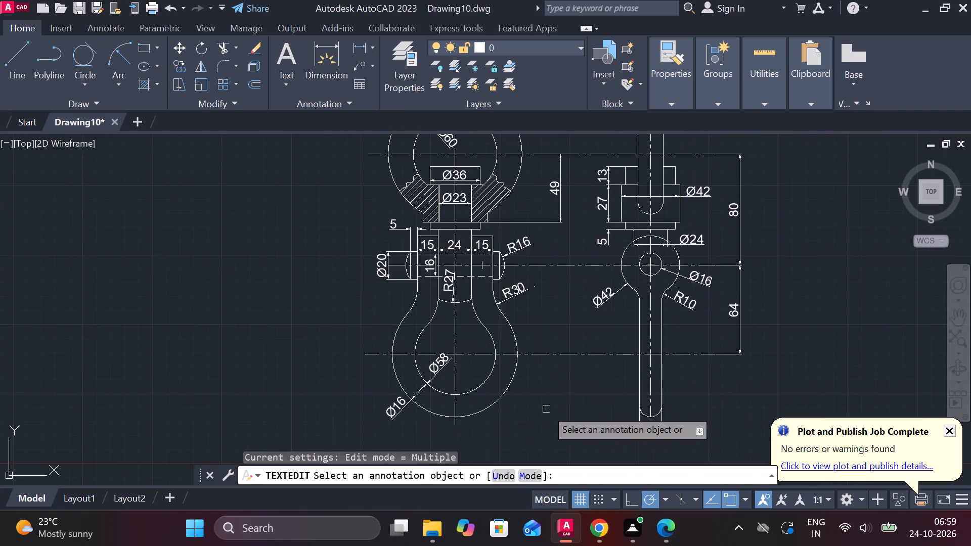
middle_drag(566, 381, 580, 429)
key(Escape)
Stretch the upper end of the front view's vertical centreline to a short distance above the eye ring.
scroll(582, 348, down, 1)
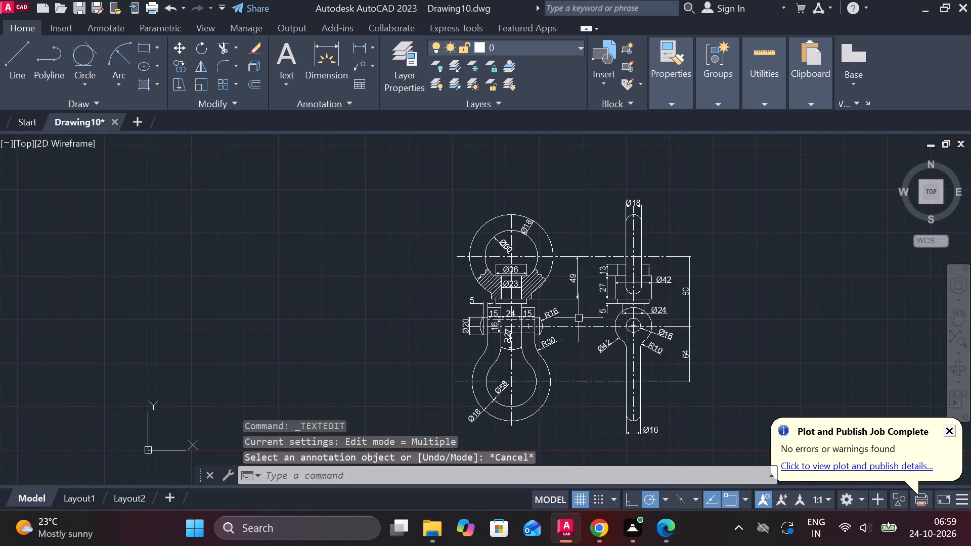
scroll(580, 244, up, 1)
middle_drag(580, 227, 571, 316)
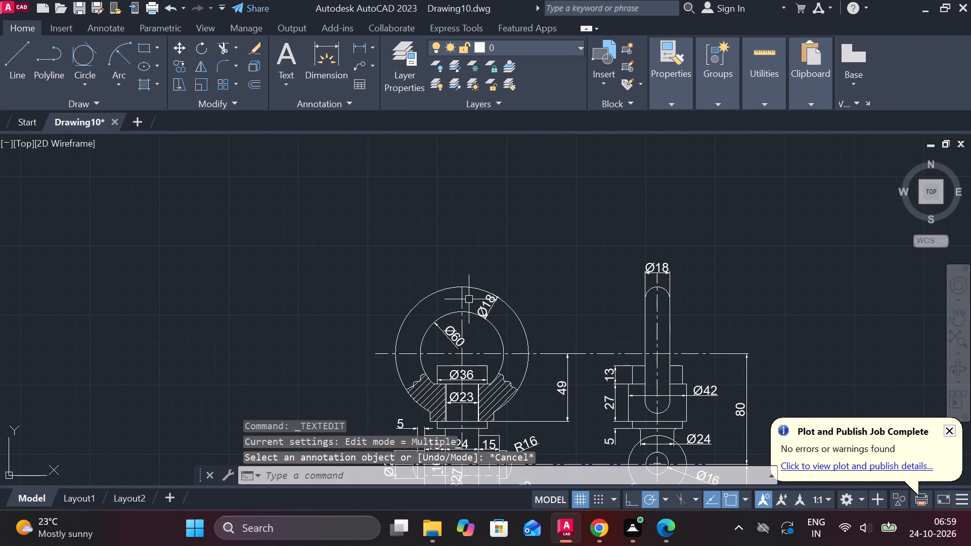
click(460, 292)
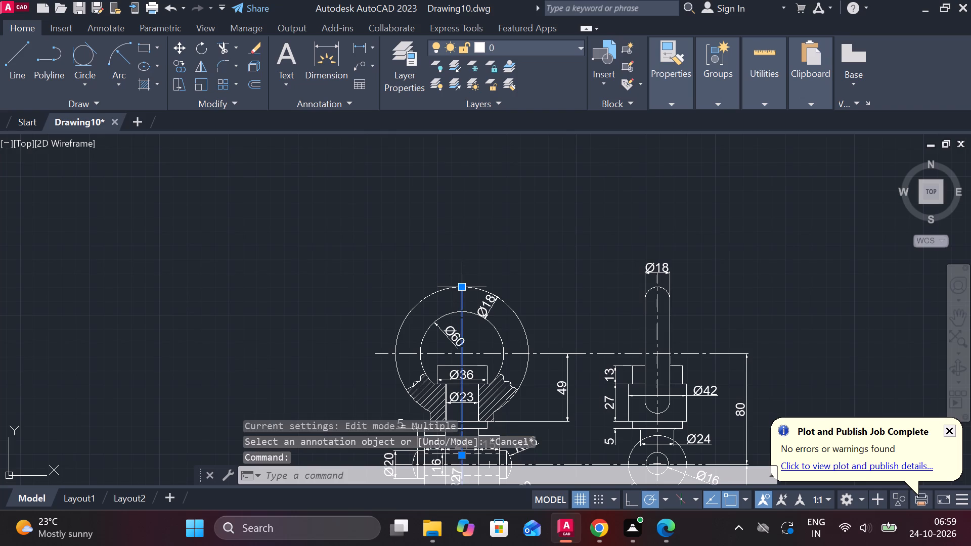
click(495, 326)
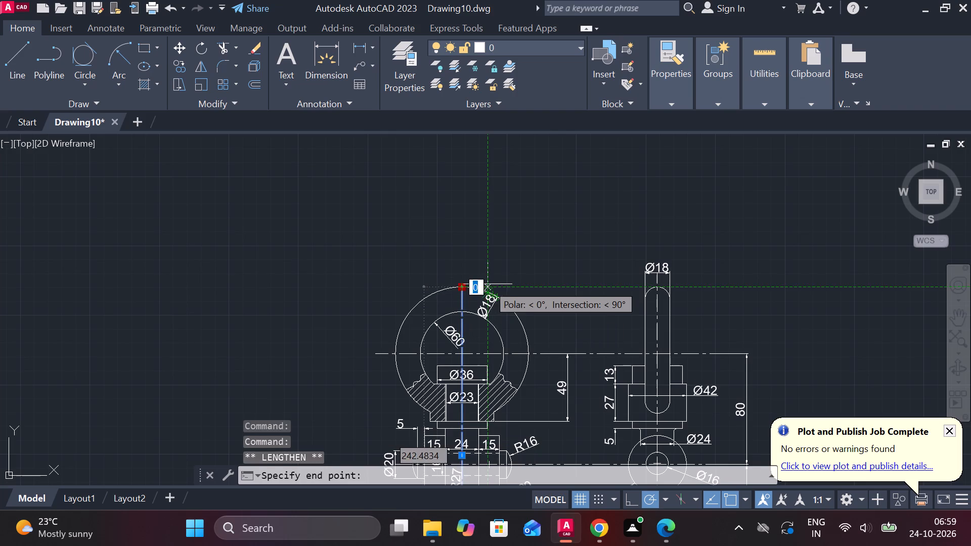
click(482, 257)
key(Escape)
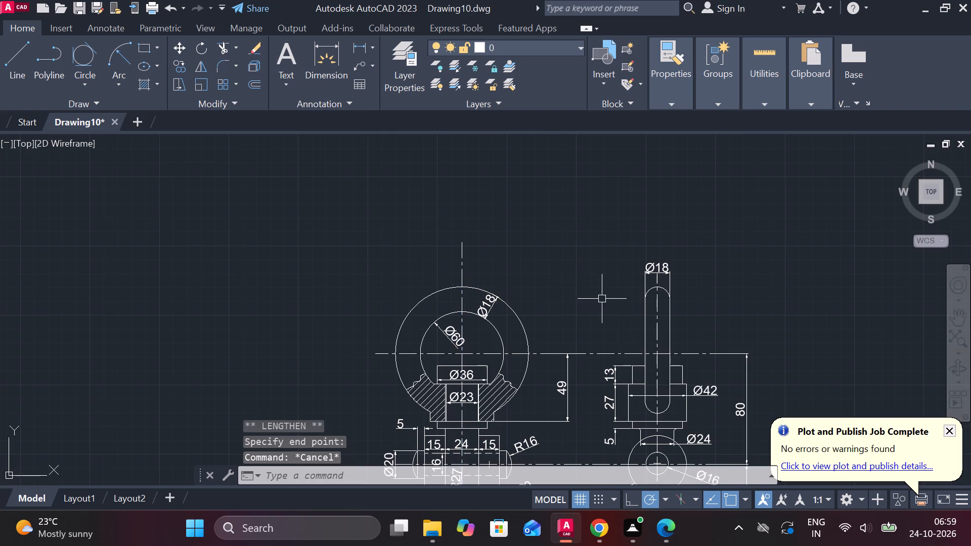
scroll(603, 299, down, 1)
scroll(529, 277, up, 2)
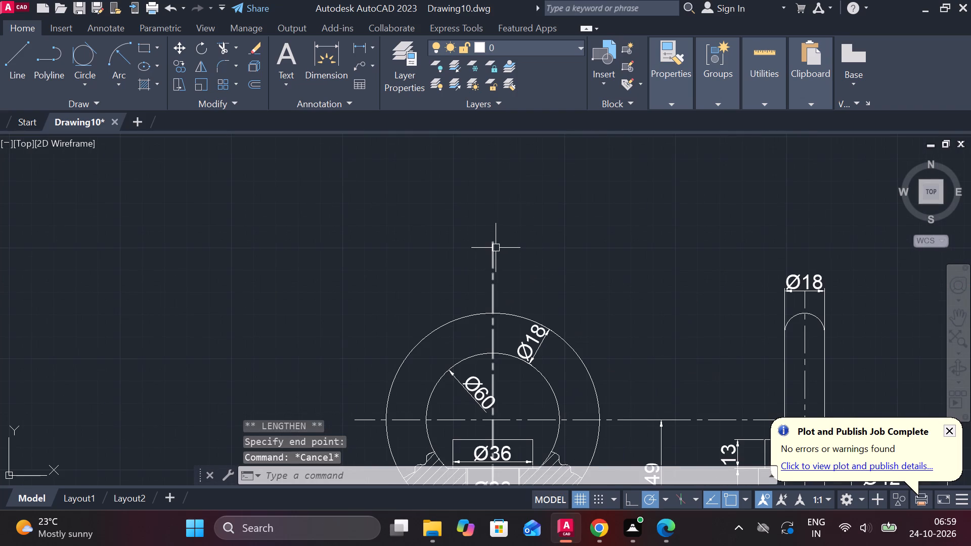
click(496, 247)
click(493, 241)
click(491, 273)
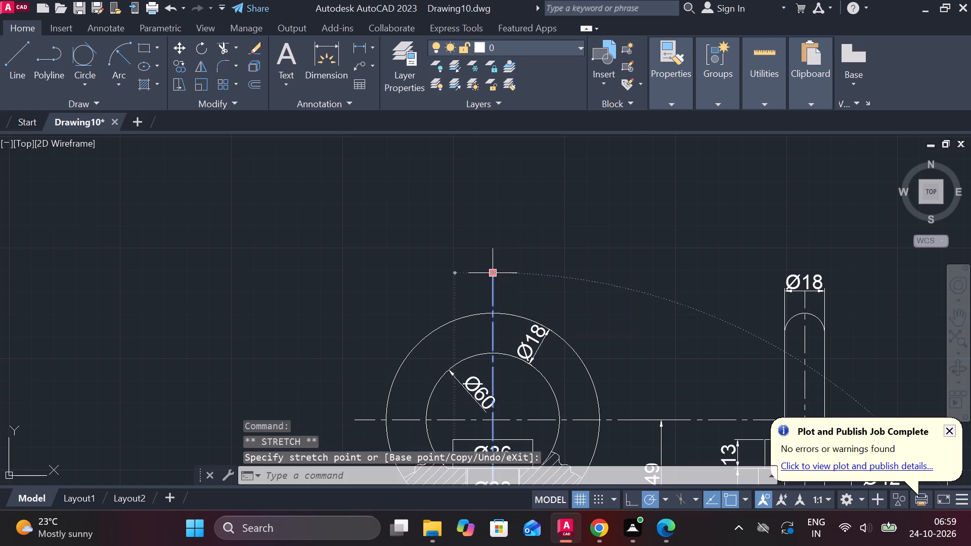
key(Escape)
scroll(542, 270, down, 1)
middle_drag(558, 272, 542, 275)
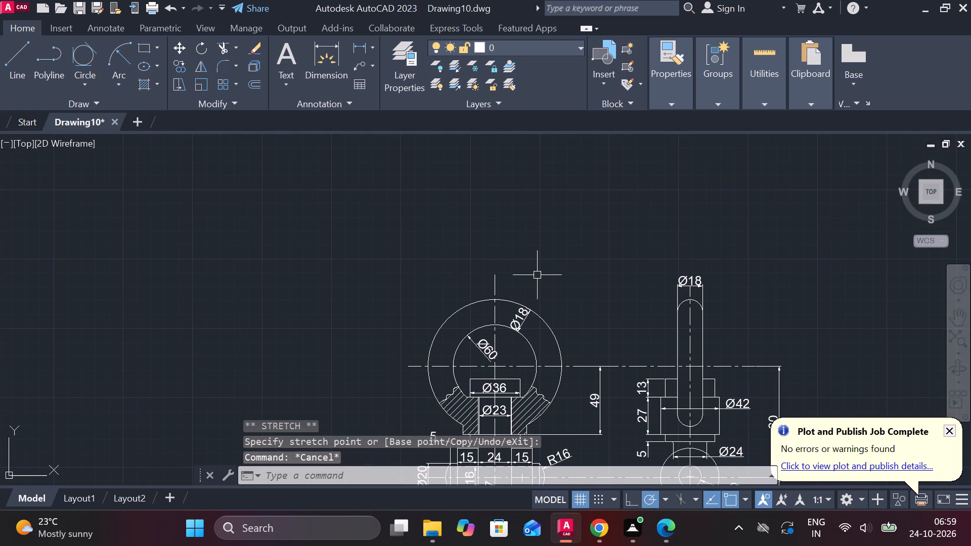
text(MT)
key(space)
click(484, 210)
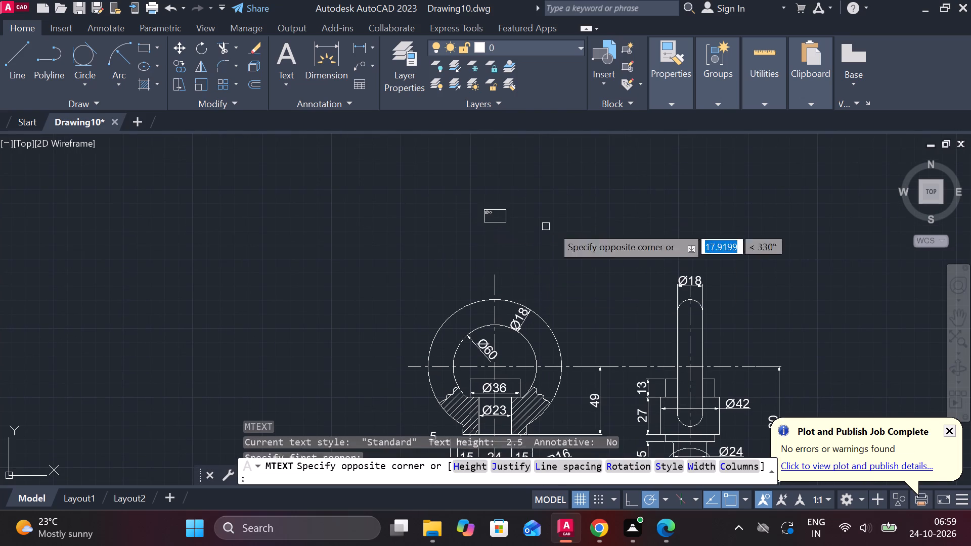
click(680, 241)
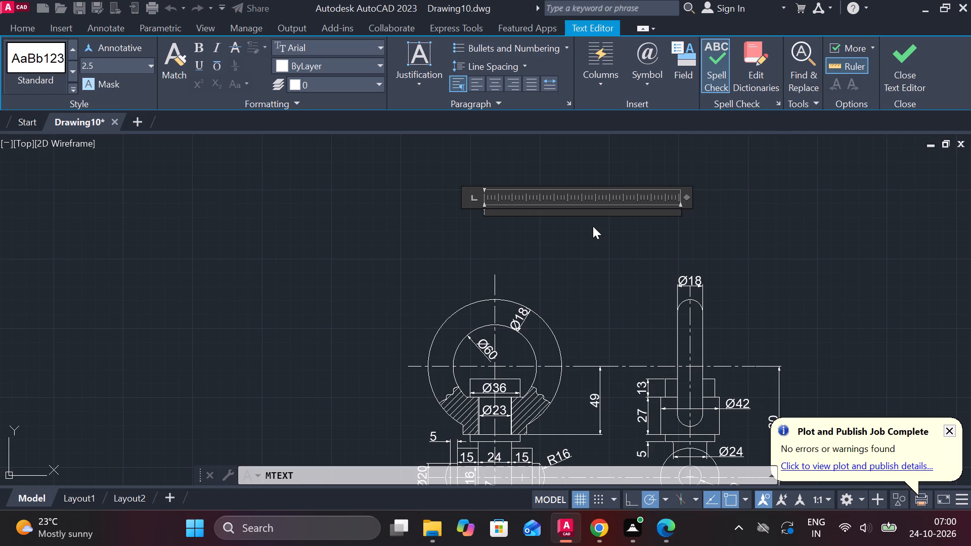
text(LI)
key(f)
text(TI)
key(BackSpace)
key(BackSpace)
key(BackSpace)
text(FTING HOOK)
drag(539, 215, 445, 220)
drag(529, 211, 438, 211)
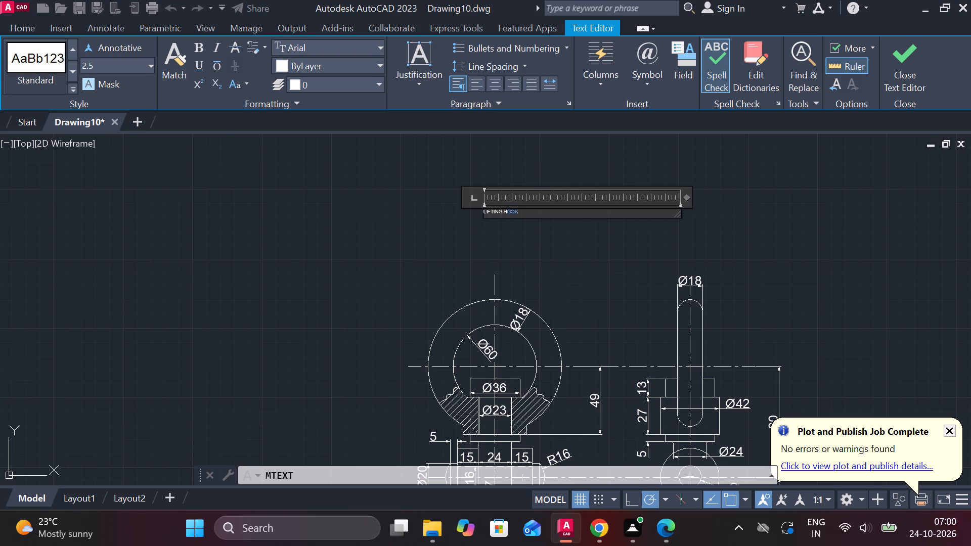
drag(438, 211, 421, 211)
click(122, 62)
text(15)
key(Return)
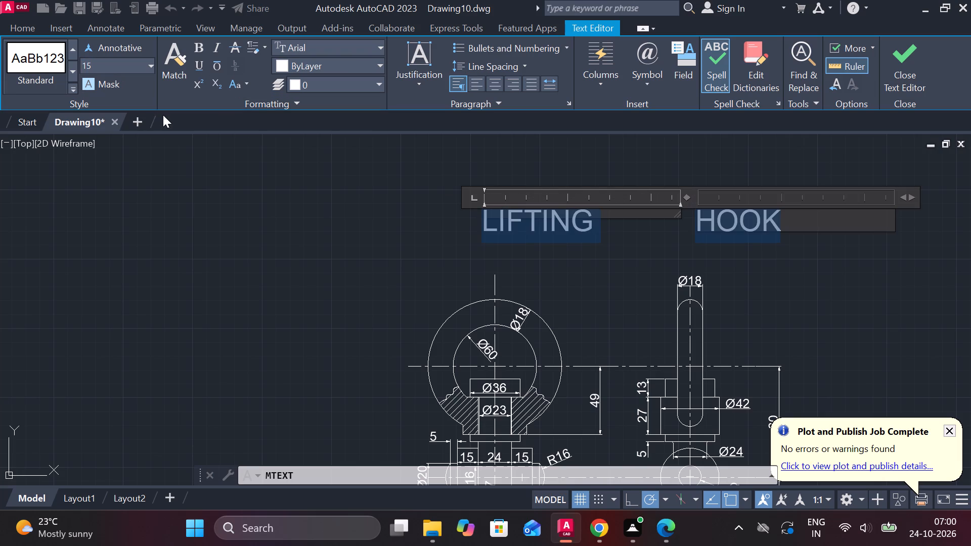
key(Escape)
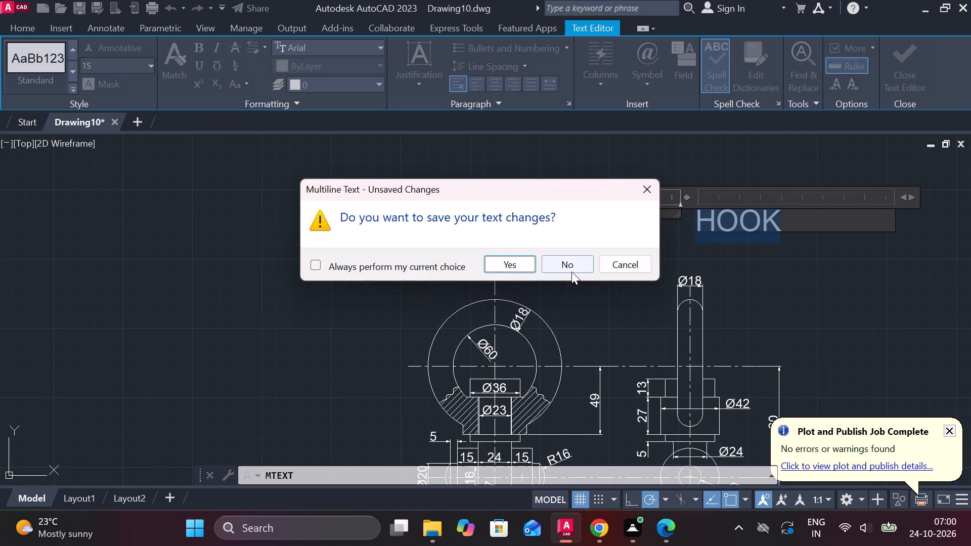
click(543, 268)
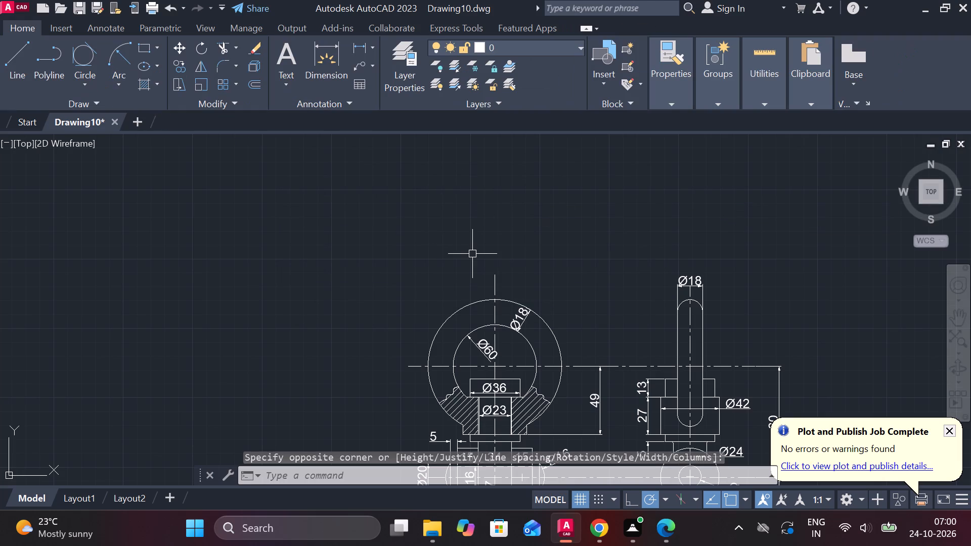
Add the multiline text title LIFTING HOOK above the front and side views with a text height of 15.
text(MT)
key(space)
click(491, 193)
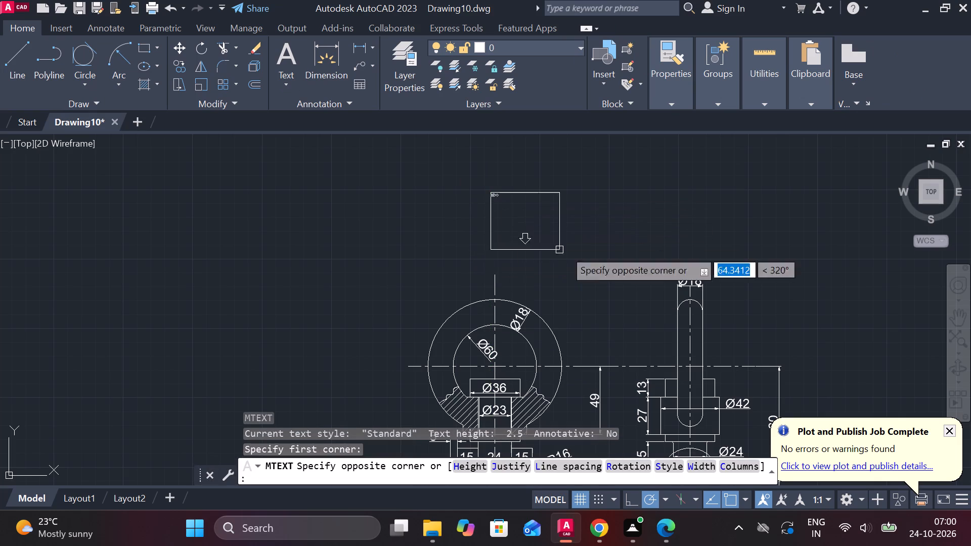
click(677, 236)
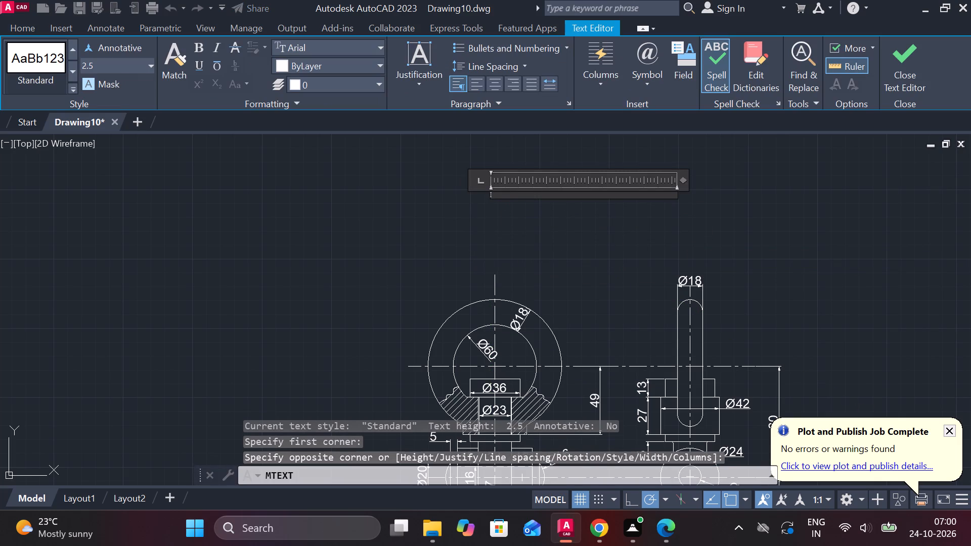
click(109, 70)
text(15)
key(space)
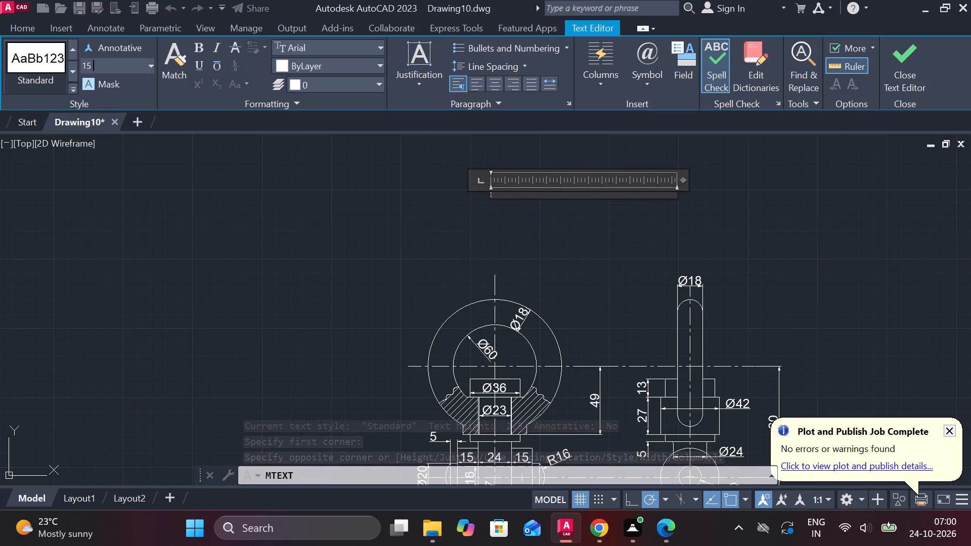
key(Return)
text(LI)
key(f)
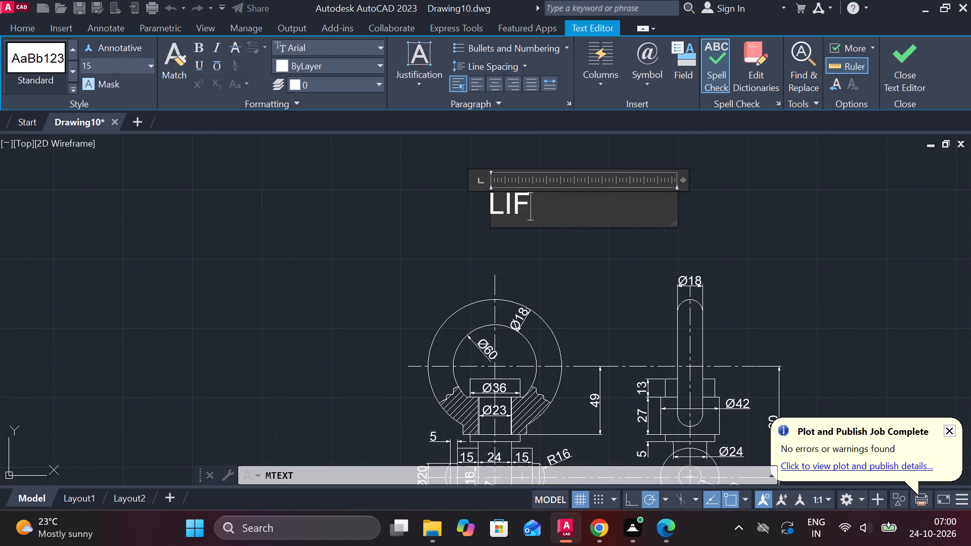
text(TINH)
key(BackSpace)
text(G)
key(space)
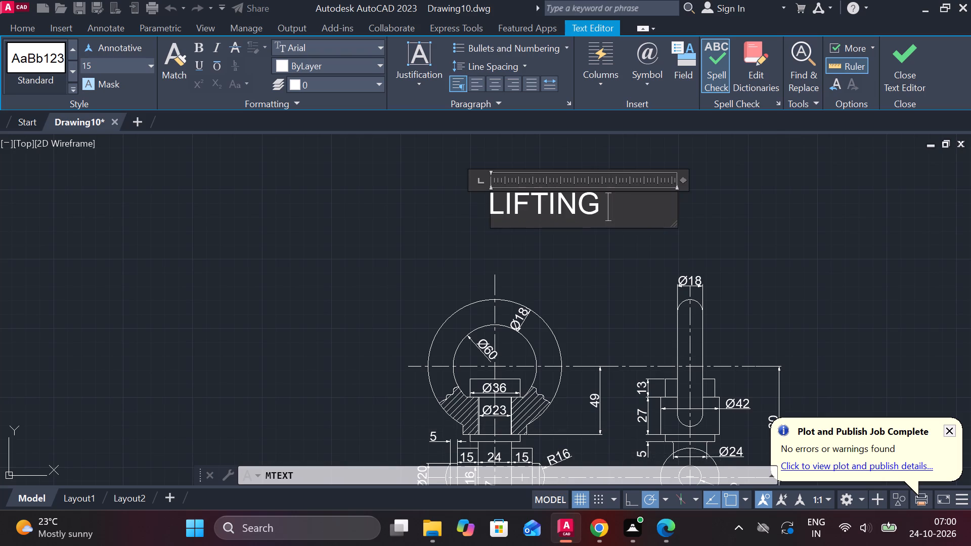
text(HOOK)
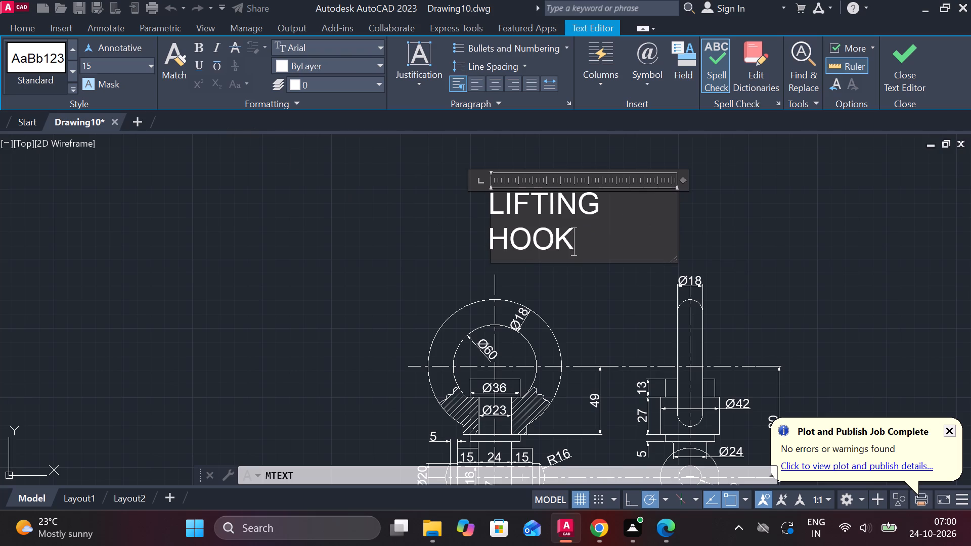
click(678, 208)
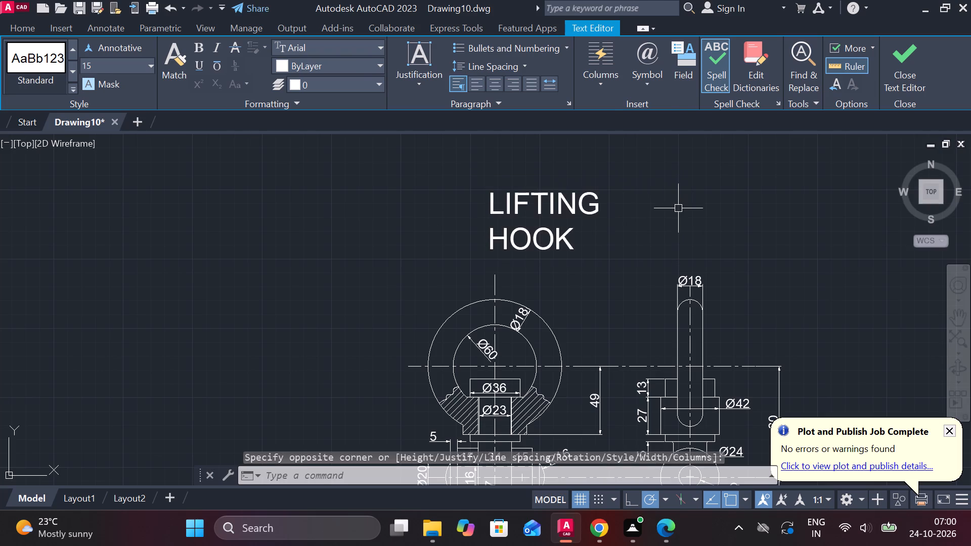
Widen the title's text frame so that LIFTING HOOK fits on a single line.
double_click(512, 209)
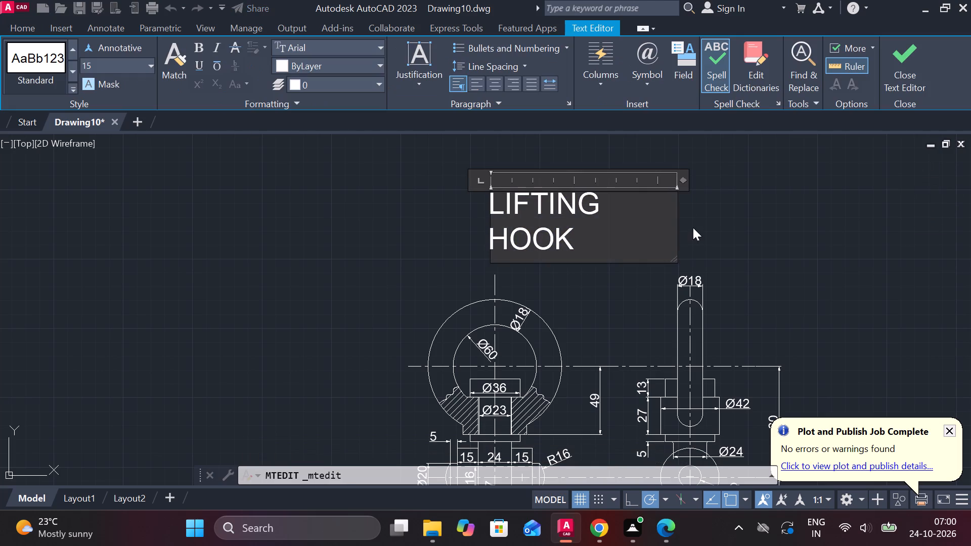
drag(676, 220, 725, 225)
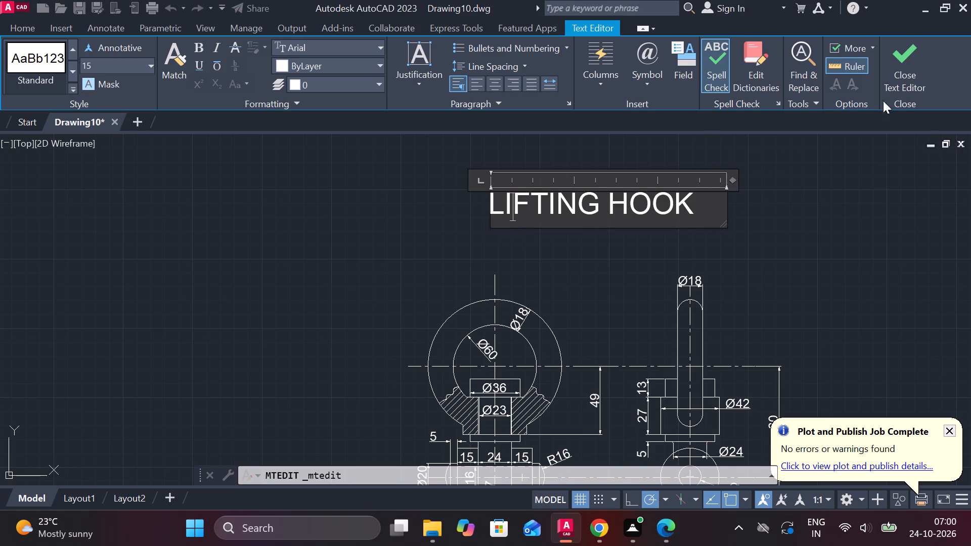
click(897, 62)
Move the LIFTING HOOK title straight down by about 28 units, closer to the two views.
click(591, 202)
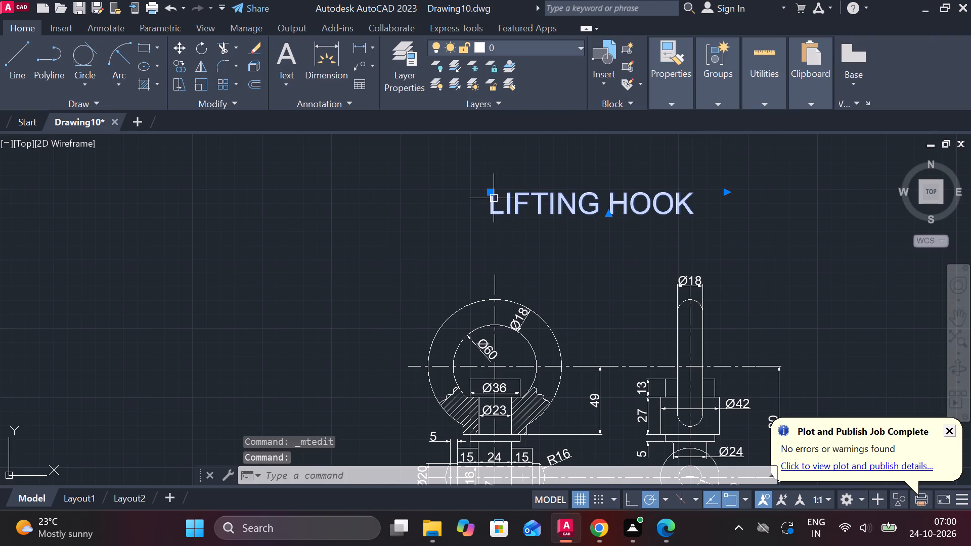
click(491, 193)
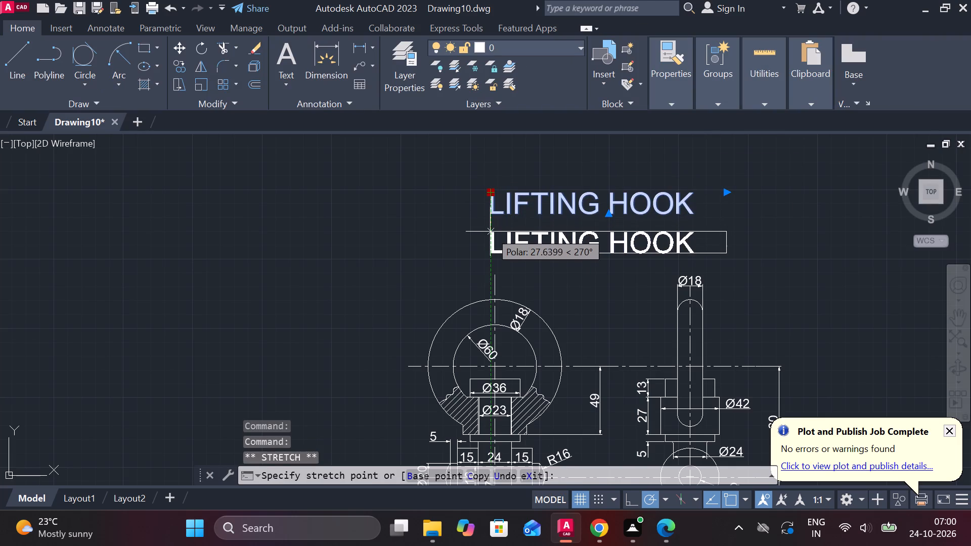
click(490, 232)
scroll(537, 258, down, 2)
middle_drag(540, 265, 509, 237)
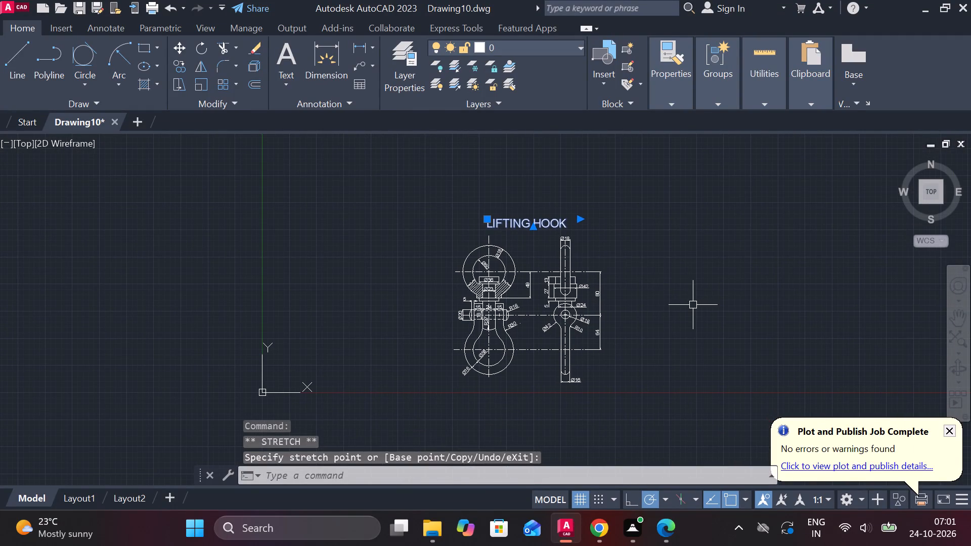
key(Escape)
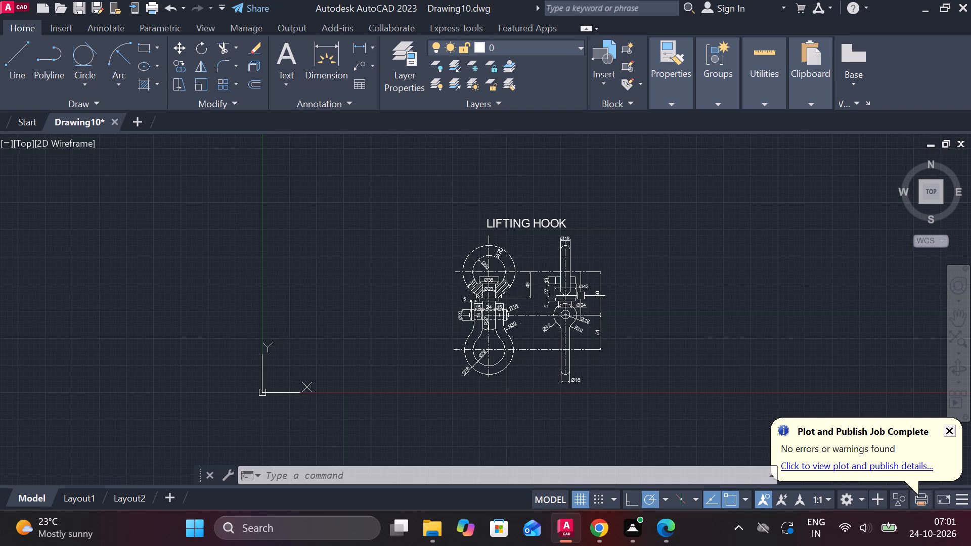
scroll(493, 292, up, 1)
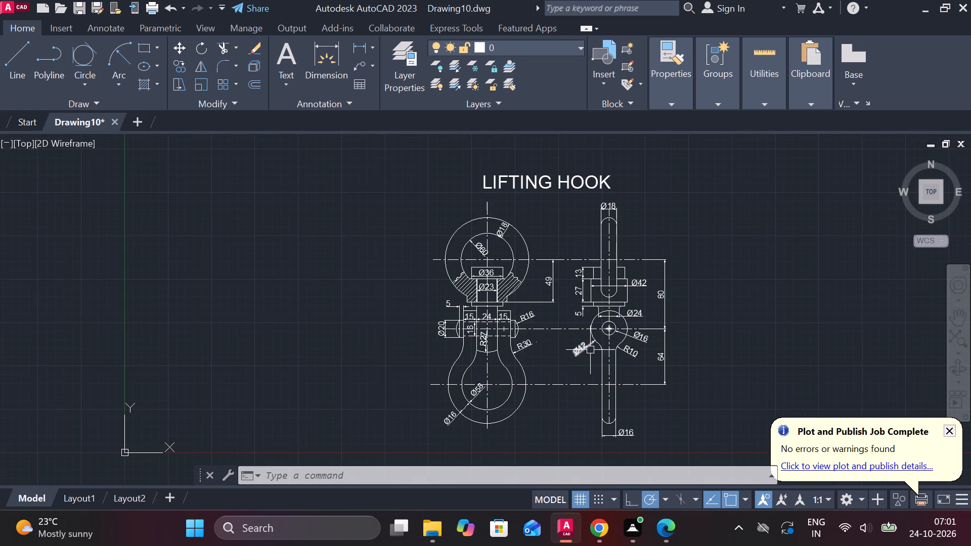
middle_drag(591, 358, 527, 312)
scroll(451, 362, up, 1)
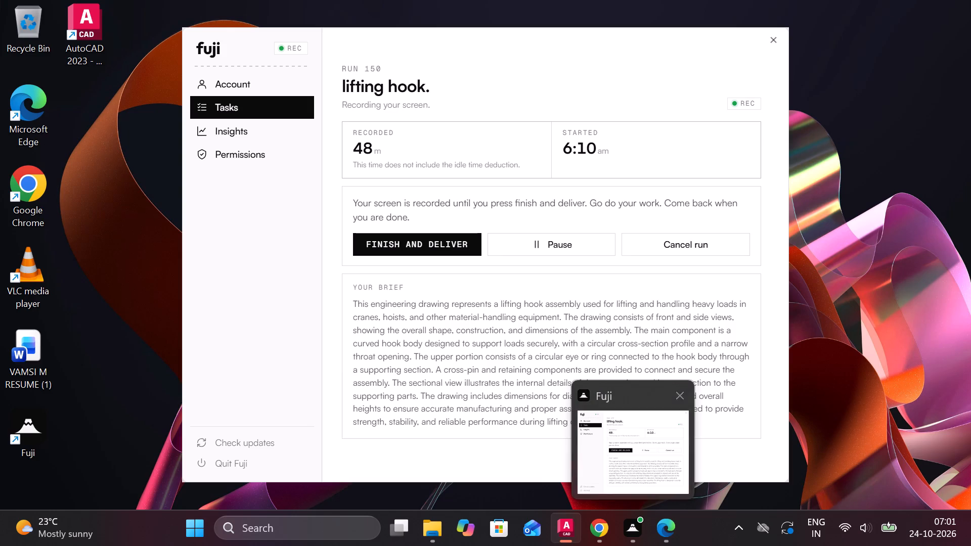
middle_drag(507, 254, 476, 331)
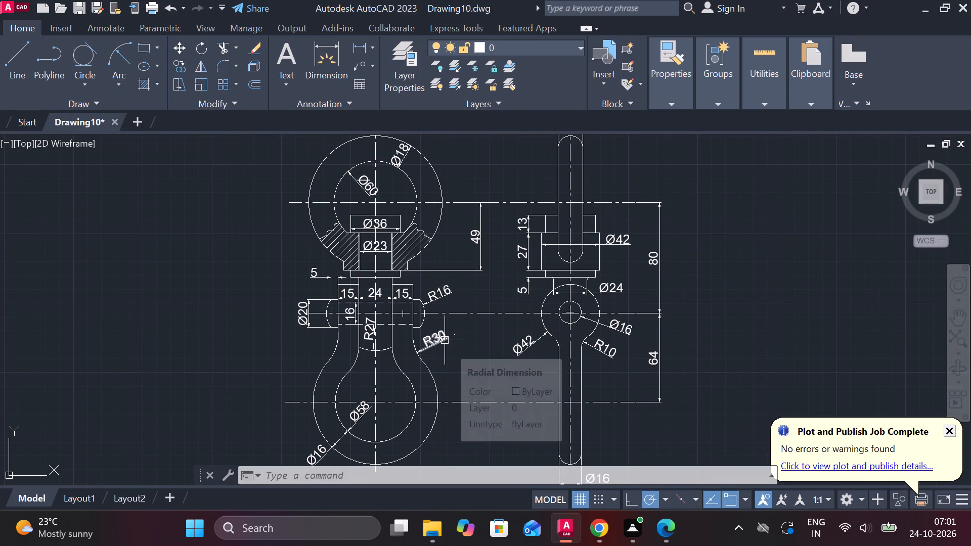
Shift the LIFTING HOOK title slightly to the right so it sits more centrally above the front and side views.
middle_drag(445, 340, 480, 318)
scroll(483, 324, down, 1)
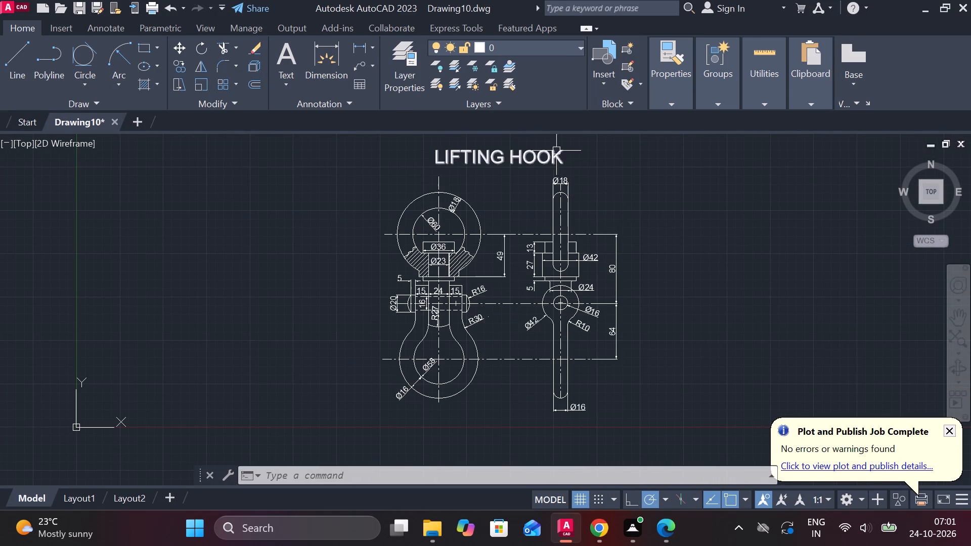
click(553, 149)
click(435, 150)
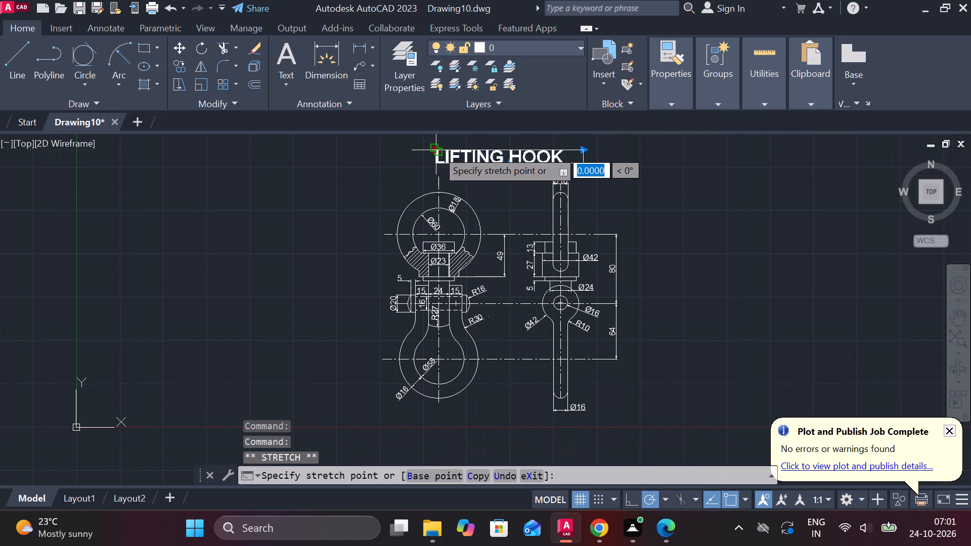
click(444, 150)
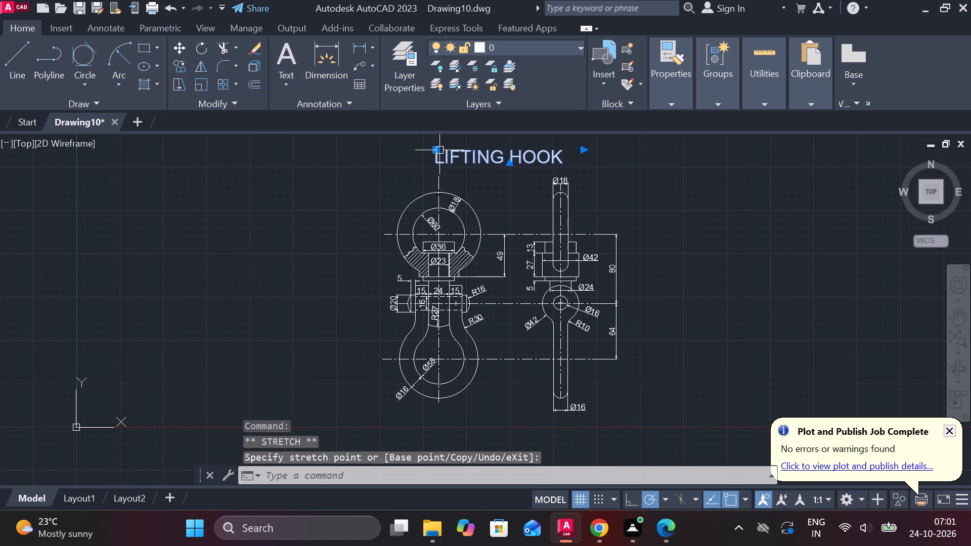
click(438, 150)
click(443, 150)
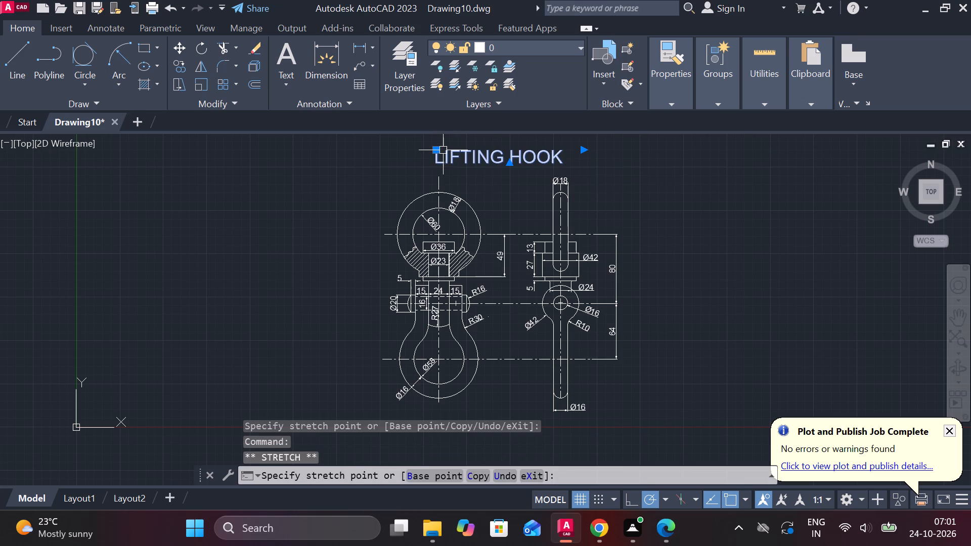
scroll(440, 150, up, 1)
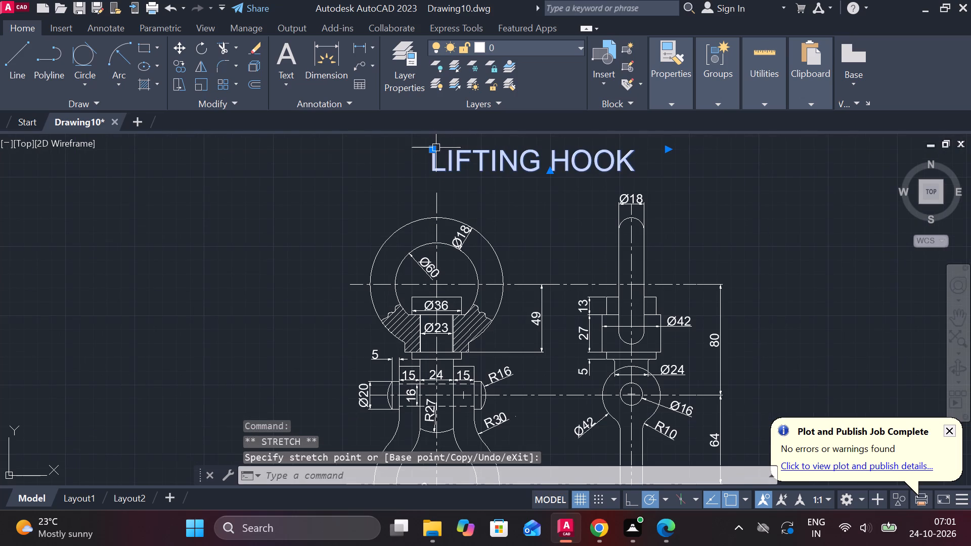
click(432, 149)
click(453, 152)
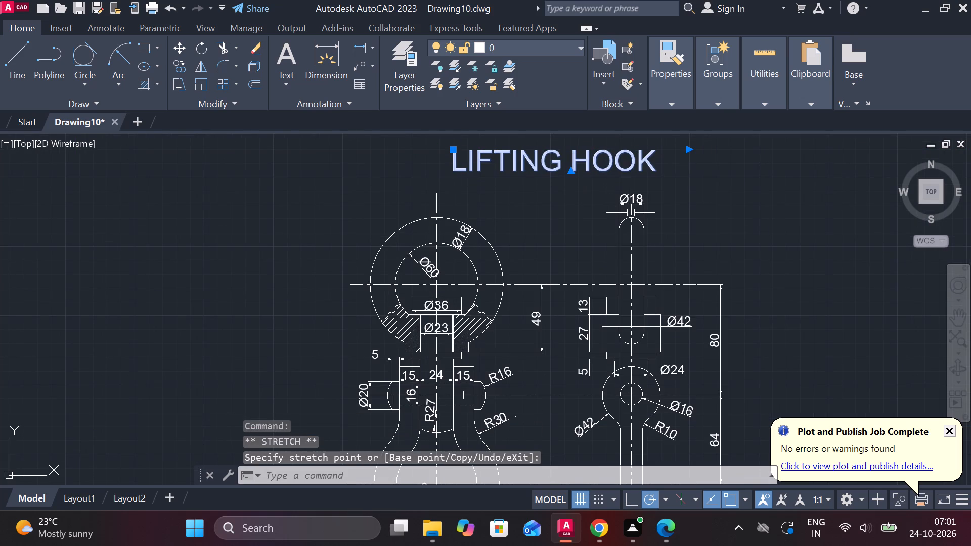
key(Escape)
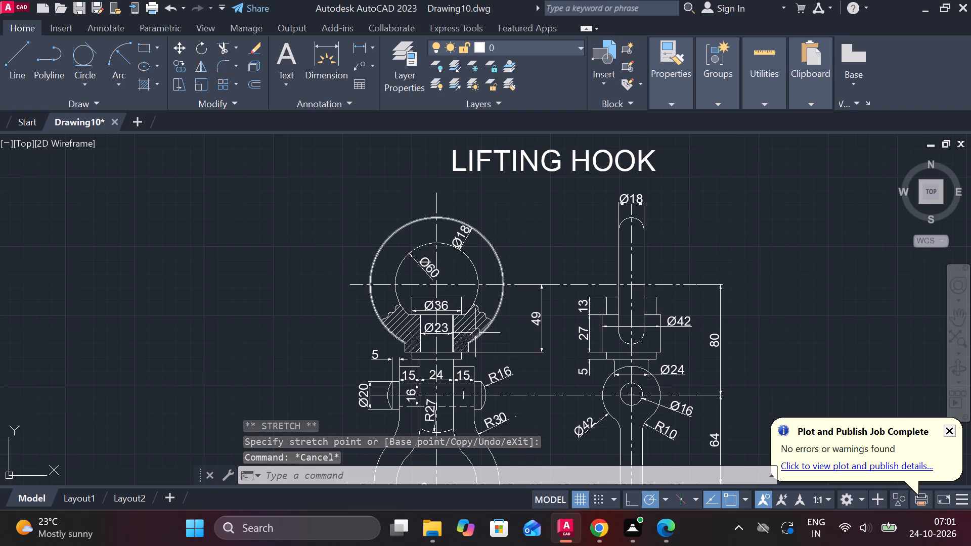
Copy the front view with its dimensions into the empty space up and to the left of the original.
middle_drag(475, 333, 506, 278)
scroll(510, 285, down, 1)
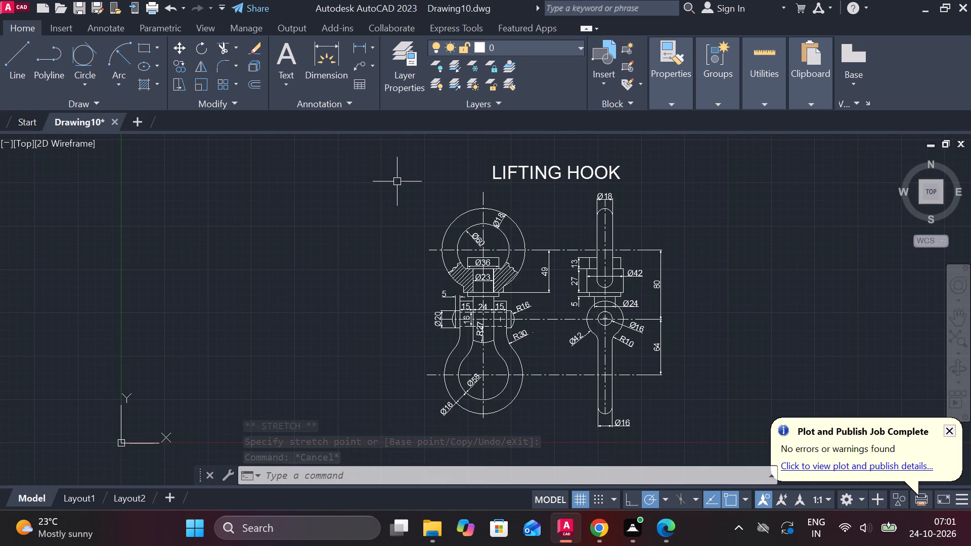
click(397, 181)
click(533, 426)
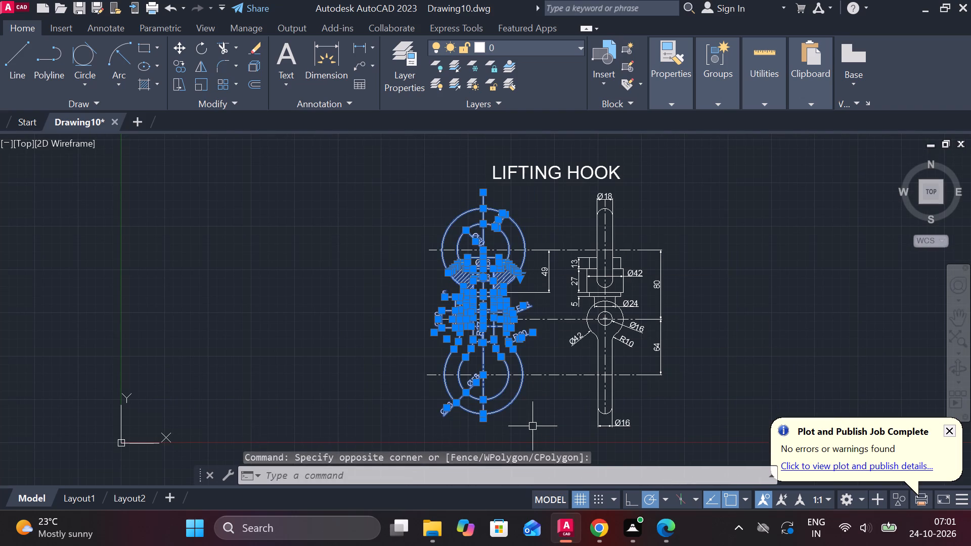
text(CO)
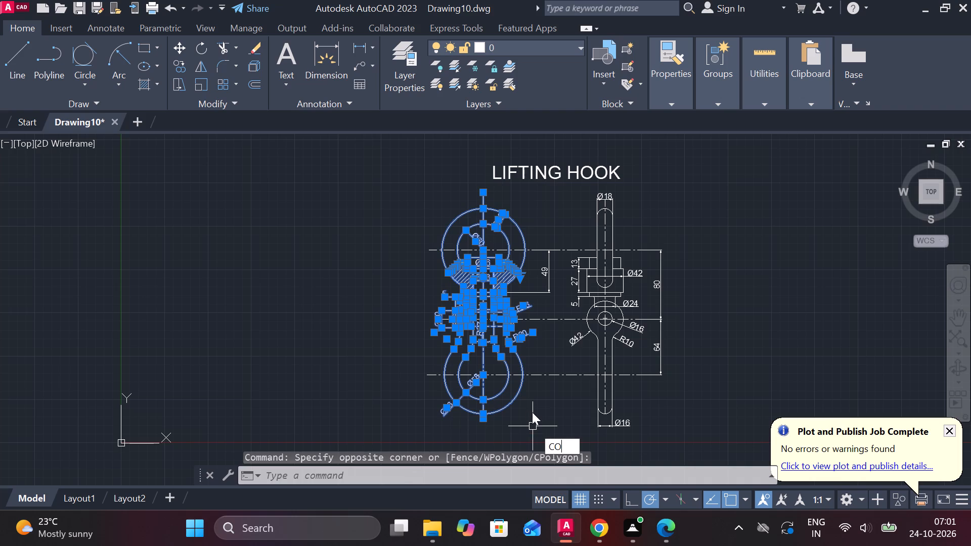
key(Return)
click(532, 412)
scroll(532, 412, down, 2)
scroll(366, 324, up, 2)
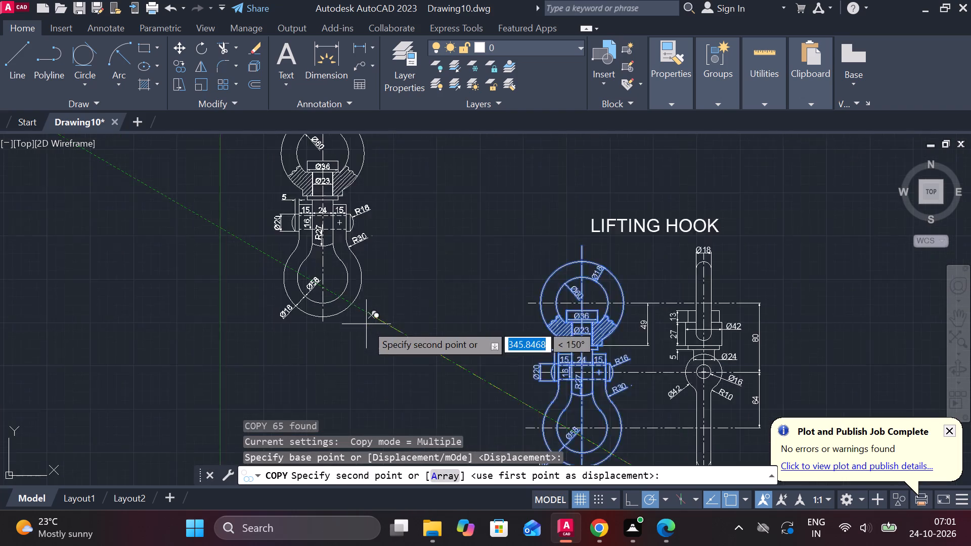
middle_drag(373, 325, 489, 457)
scroll(464, 414, down, 1)
click(411, 388)
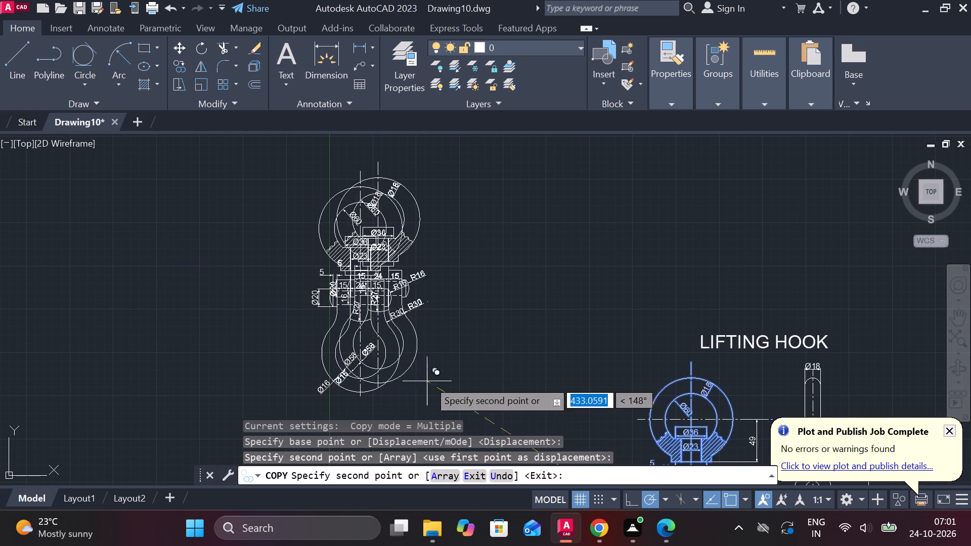
key(Escape)
Erase the Ø20, 16, 24, both 15, R27, R30, R16 and Ø58 dimensions around the pin and shackle of the copied front view.
scroll(363, 295, up, 2)
middle_drag(363, 295, 403, 256)
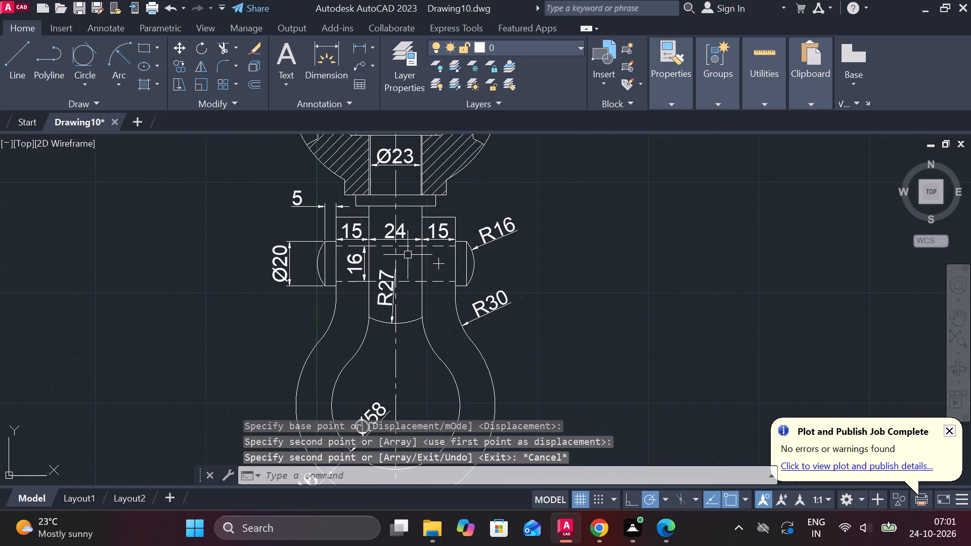
click(283, 259)
click(352, 264)
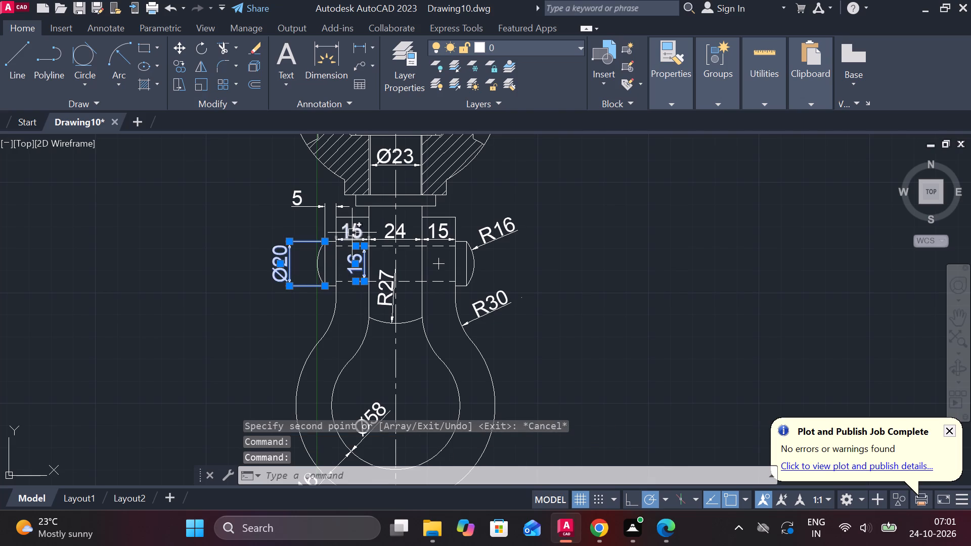
click(352, 233)
click(400, 232)
click(392, 294)
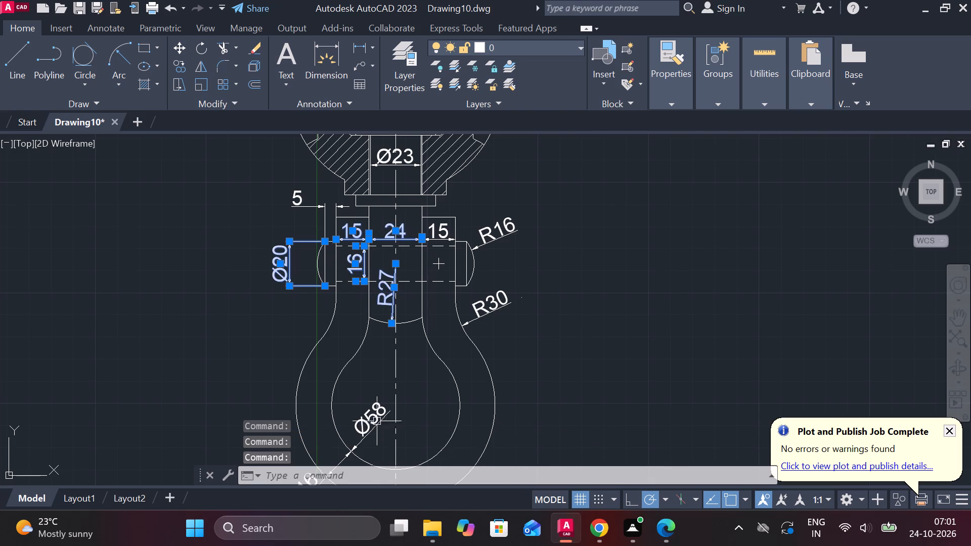
click(376, 417)
click(504, 305)
click(508, 231)
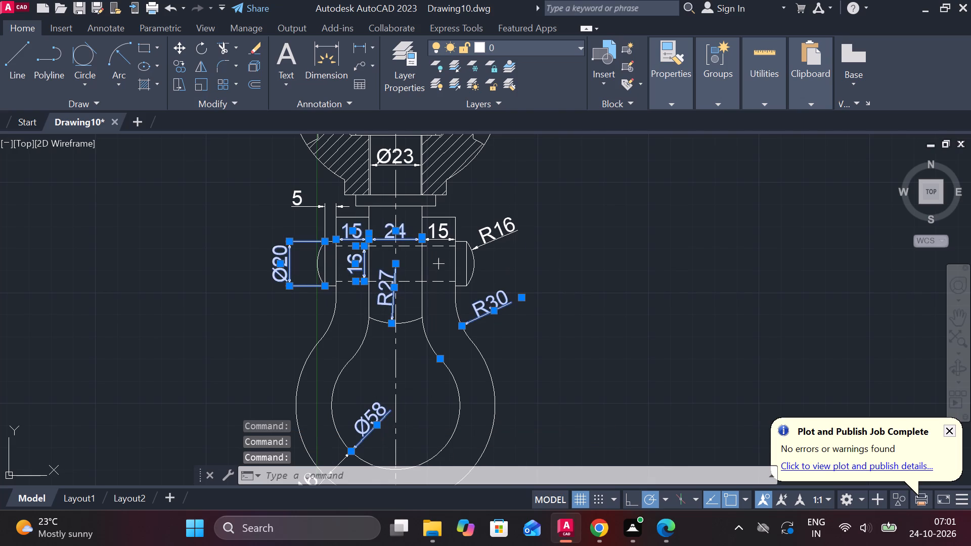
click(435, 229)
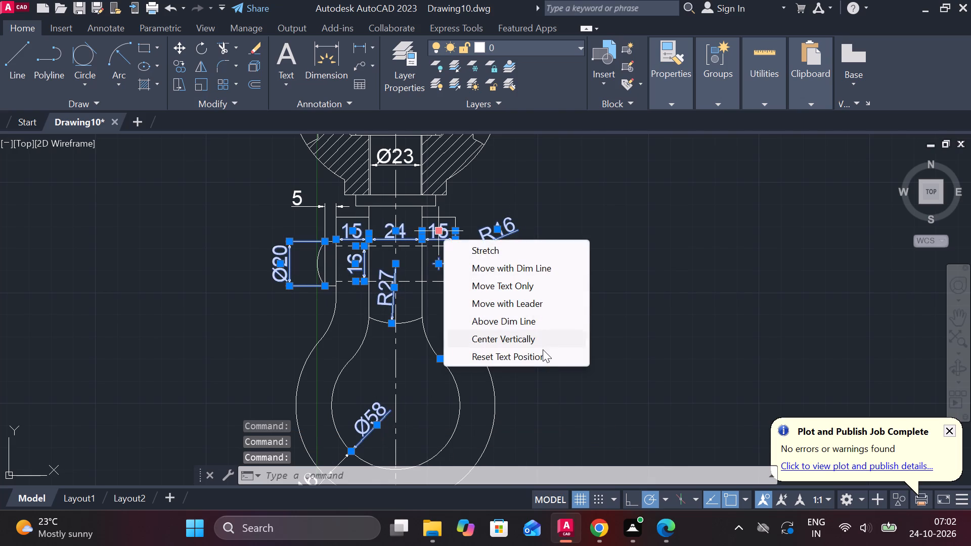
key(e)
key(space)
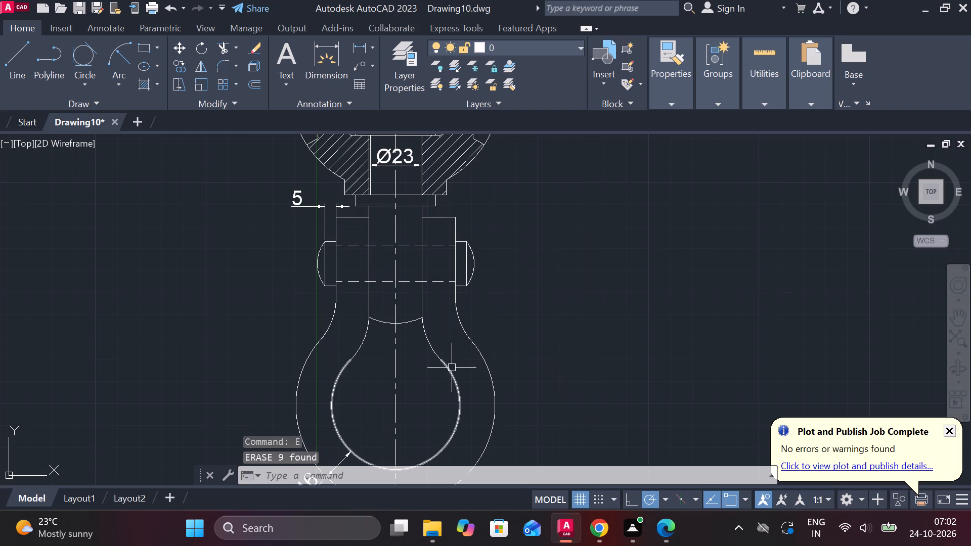
Erase the Ø16 dimension at the bottom of the shackle in the copied front view.
middle_drag(447, 373, 457, 333)
click(355, 424)
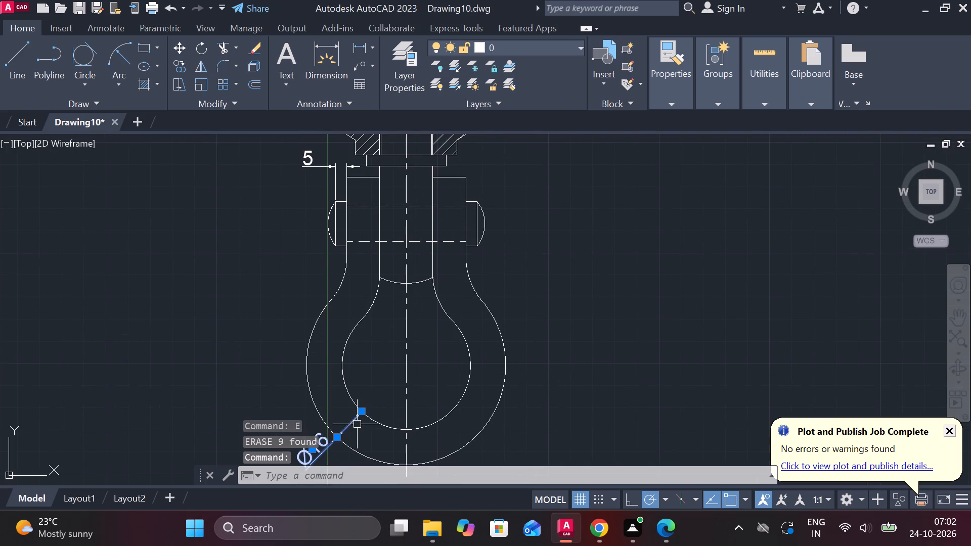
key(e)
key(space)
Erase the Ø23, Ø36, Ø60 and 5 dimensions from the upper part of the copied front view.
middle_drag(572, 345, 584, 469)
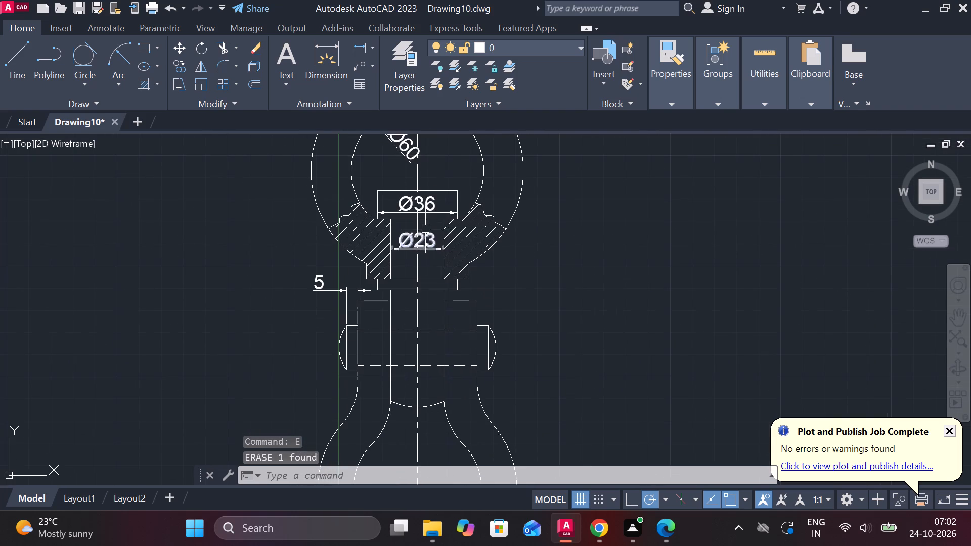
click(425, 237)
click(423, 213)
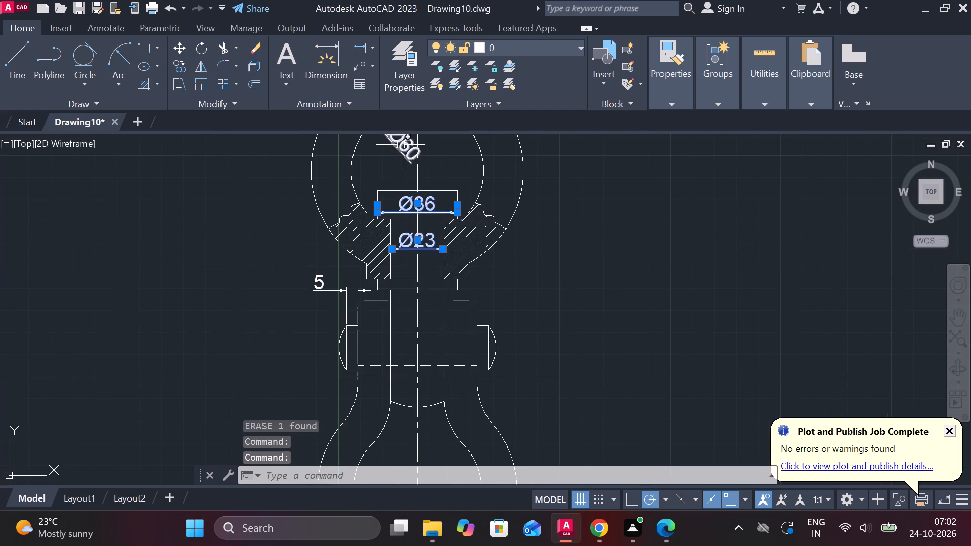
click(402, 145)
click(323, 286)
text(E)
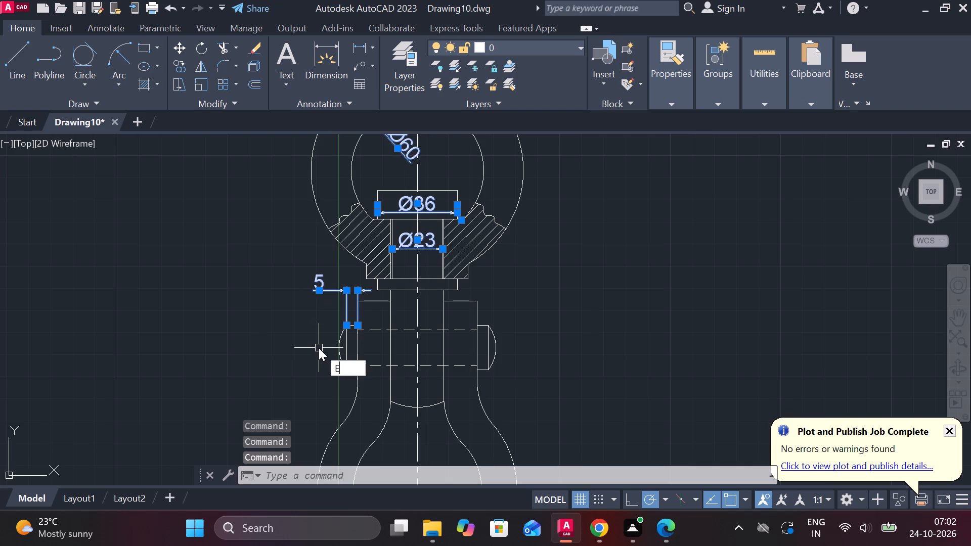
key(space)
scroll(463, 350, down, 1)
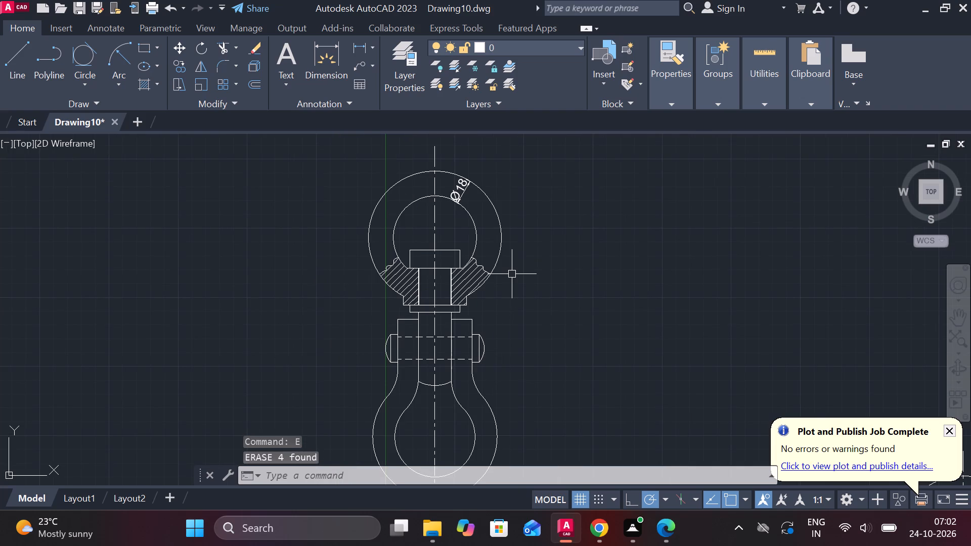
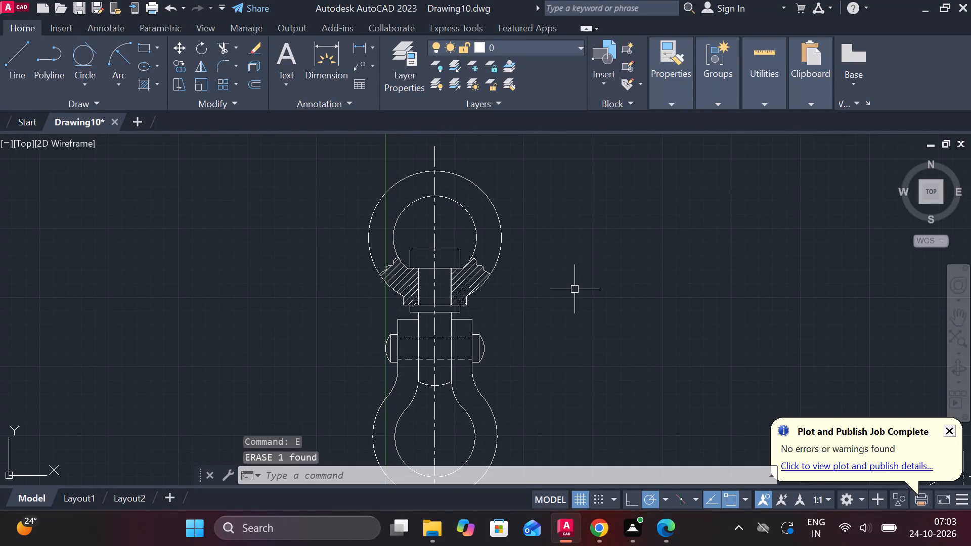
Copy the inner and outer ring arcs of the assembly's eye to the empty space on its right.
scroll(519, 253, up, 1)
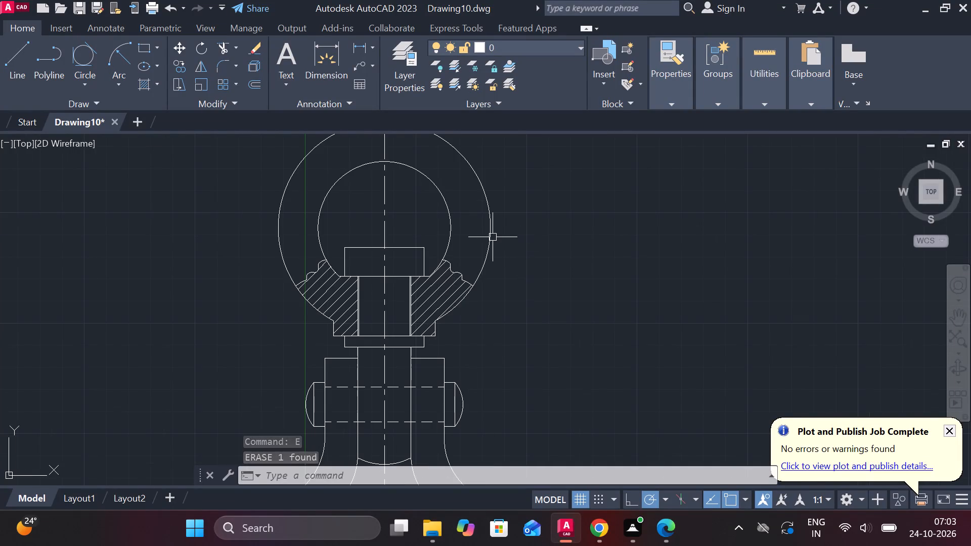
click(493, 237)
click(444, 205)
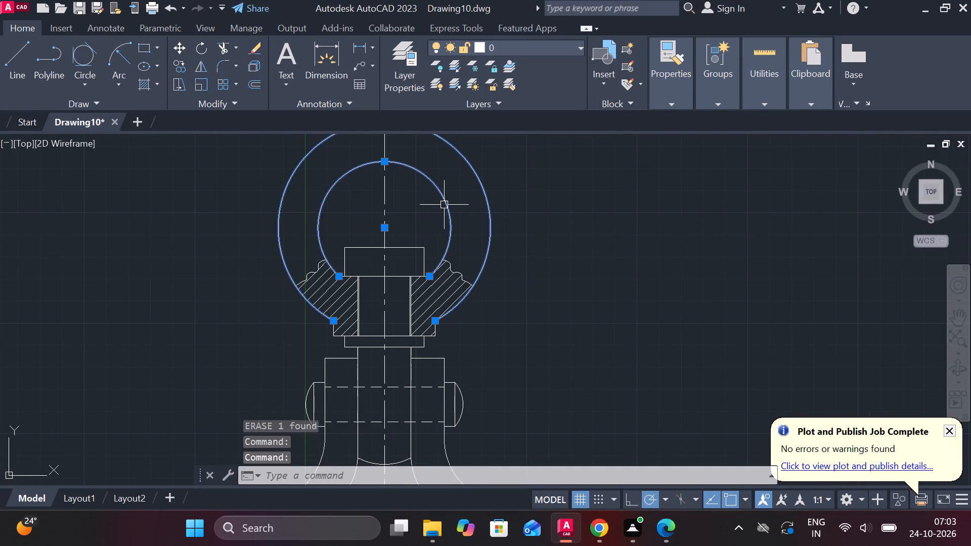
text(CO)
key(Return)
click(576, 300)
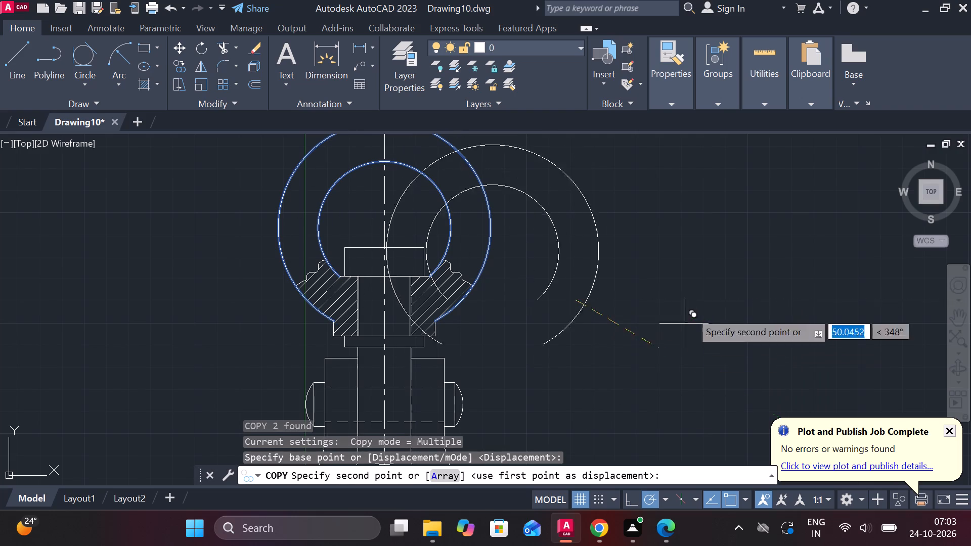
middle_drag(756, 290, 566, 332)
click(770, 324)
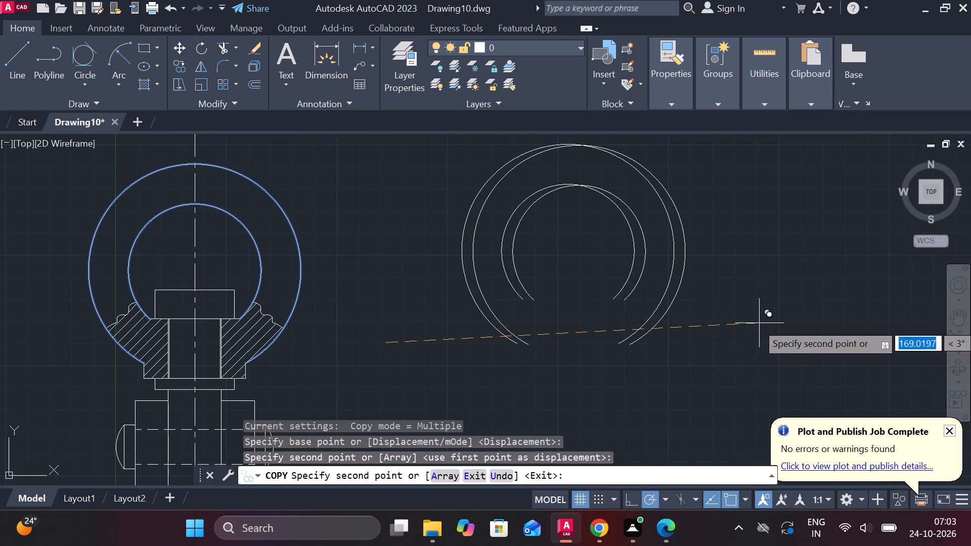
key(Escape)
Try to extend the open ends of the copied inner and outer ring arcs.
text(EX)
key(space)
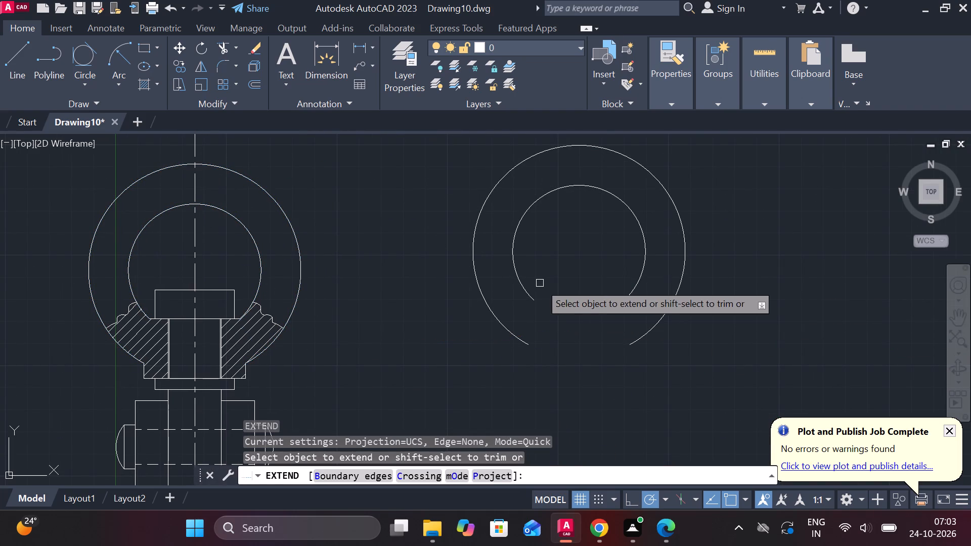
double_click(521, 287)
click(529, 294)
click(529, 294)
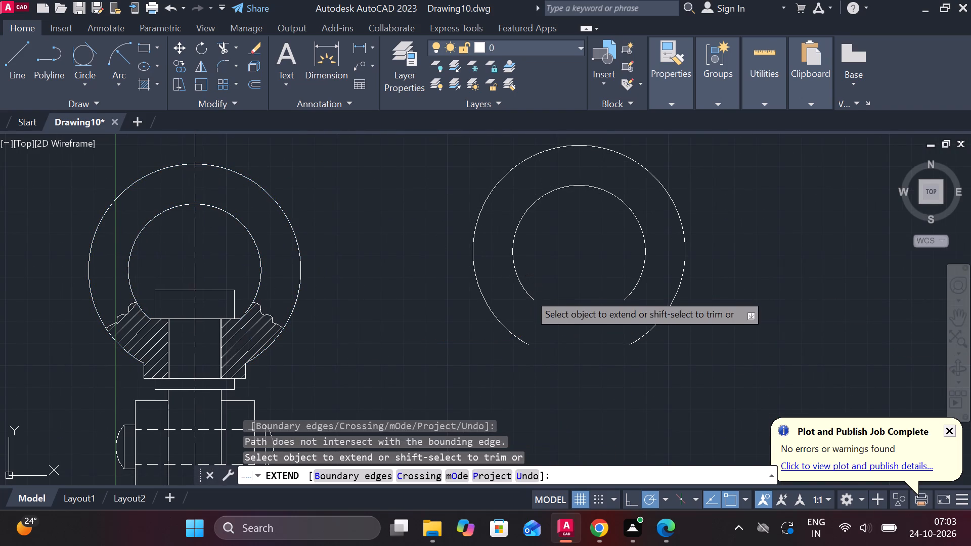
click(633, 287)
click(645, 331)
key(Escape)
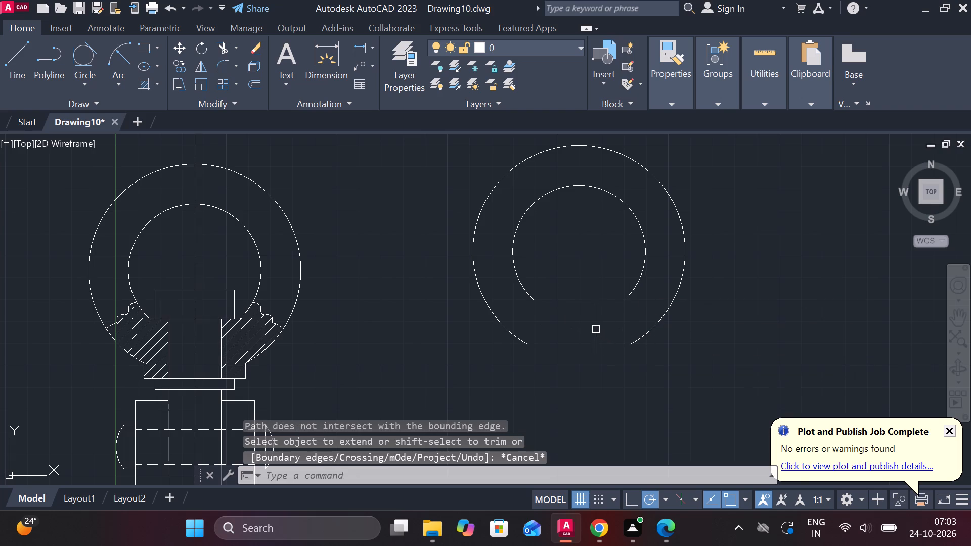
Copy the bolt's rectangular head, double shank side lines and bottom line to the space between the assembly and the copied arcs.
scroll(586, 323, down, 2)
scroll(528, 344, up, 1)
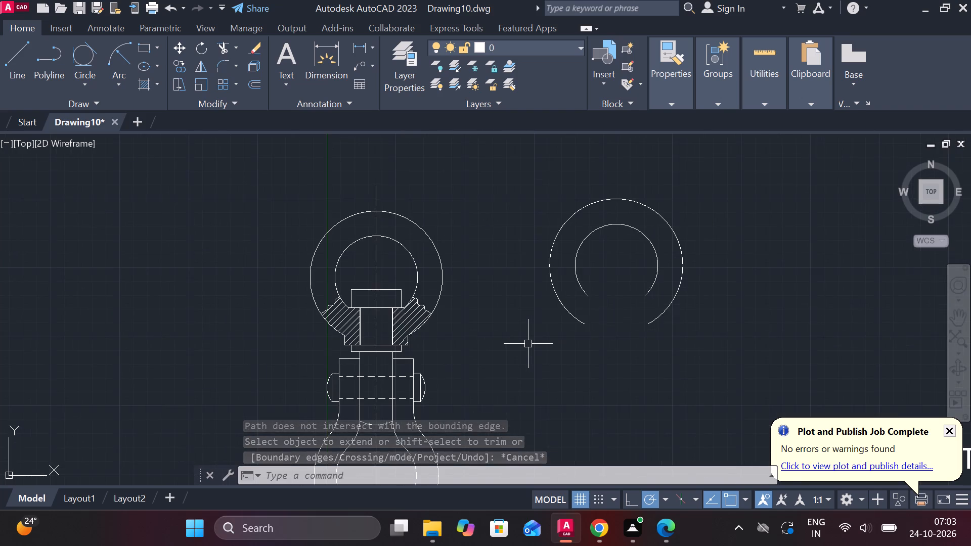
middle_drag(528, 344, 573, 307)
scroll(371, 286, up, 2)
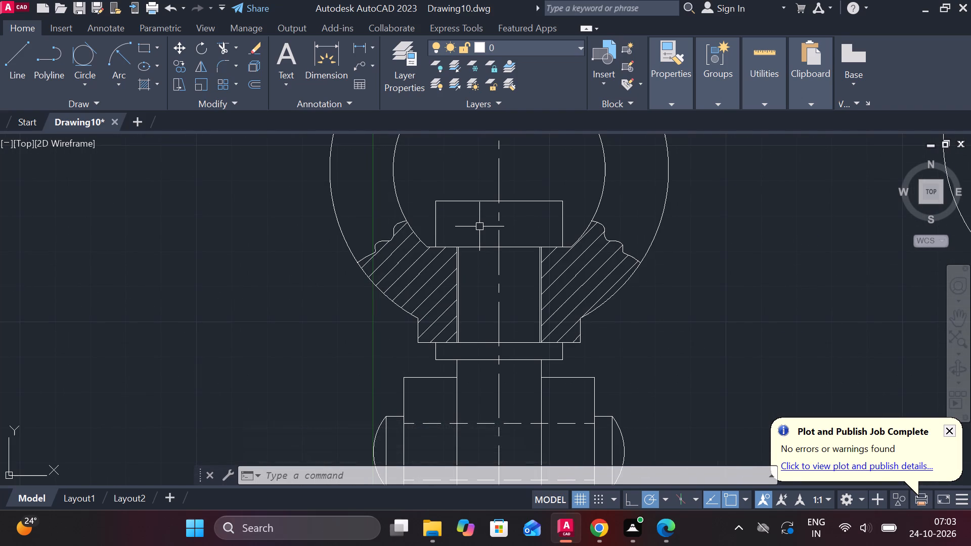
click(483, 246)
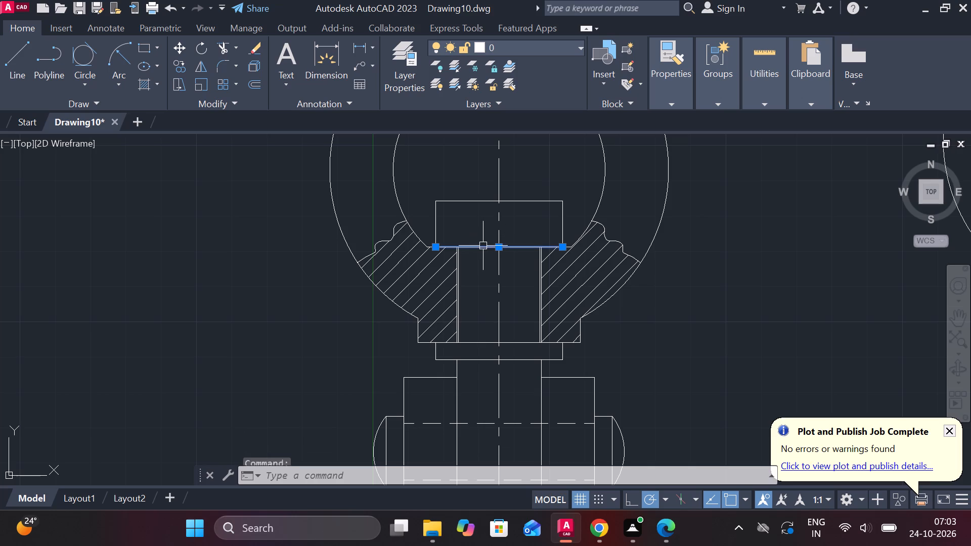
click(471, 204)
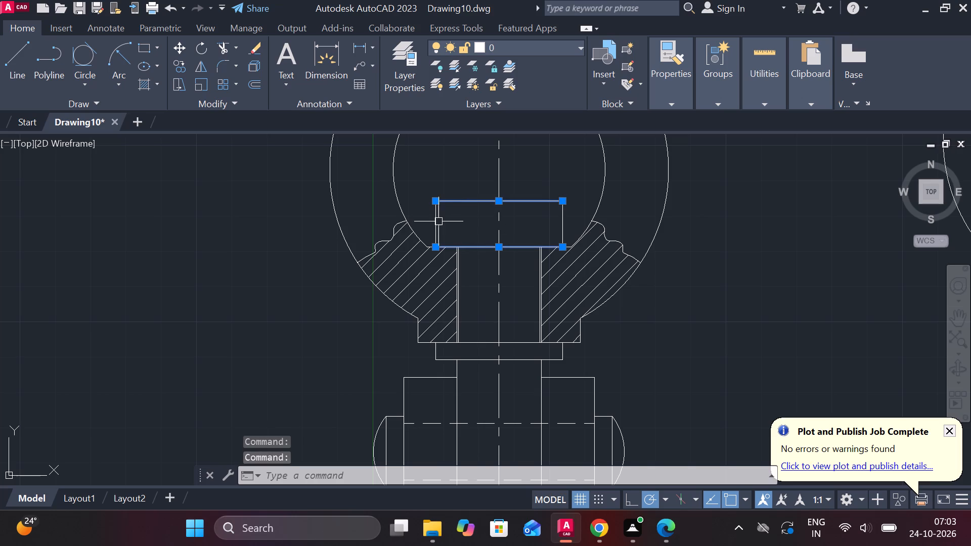
click(437, 222)
click(565, 214)
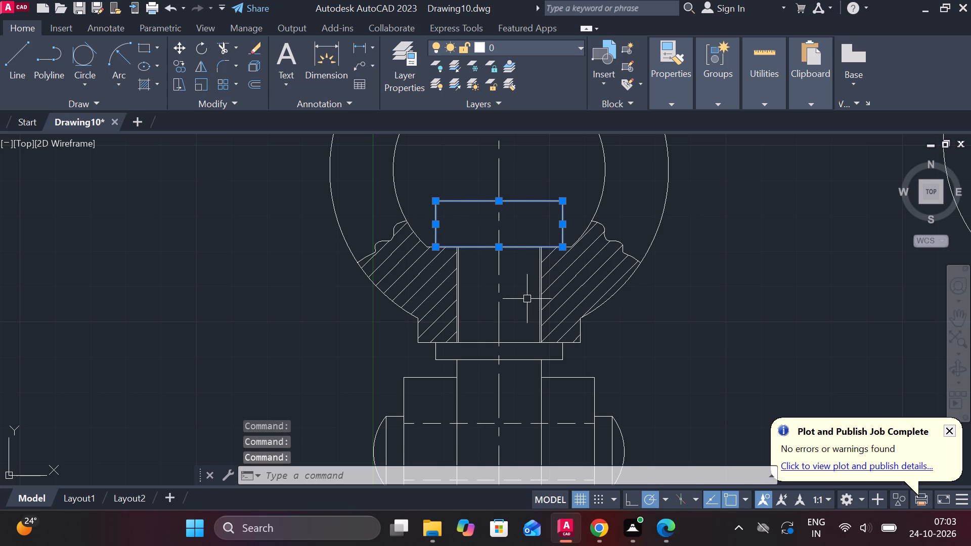
scroll(505, 318, up, 2)
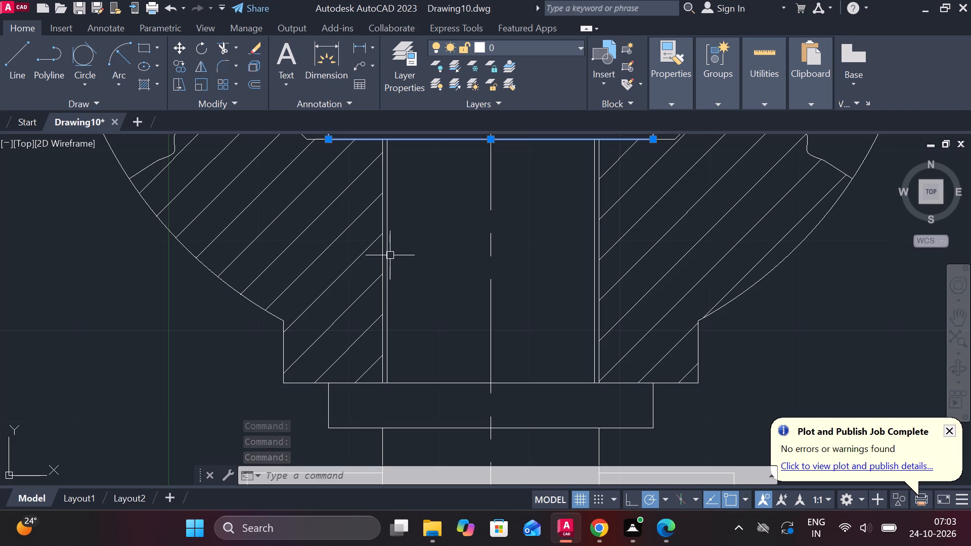
click(385, 250)
click(381, 257)
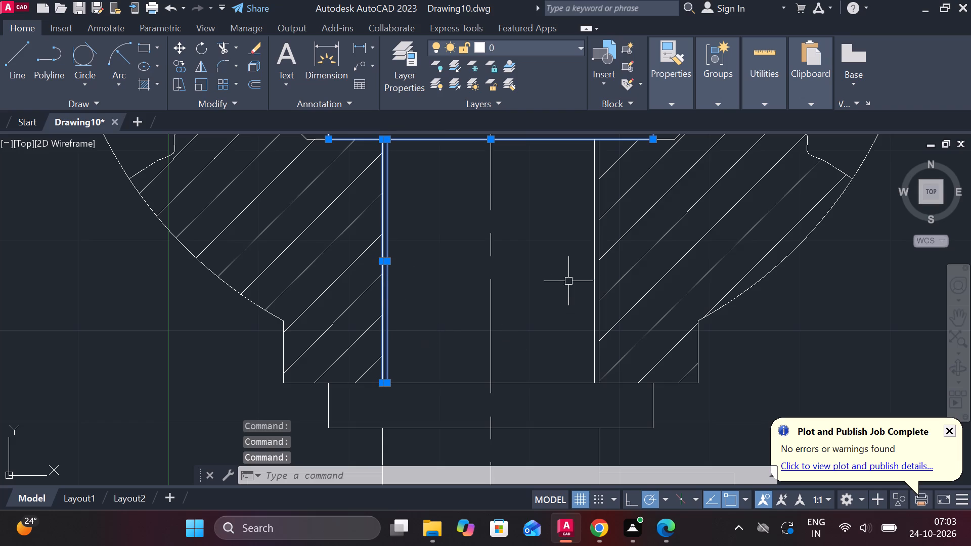
click(594, 258)
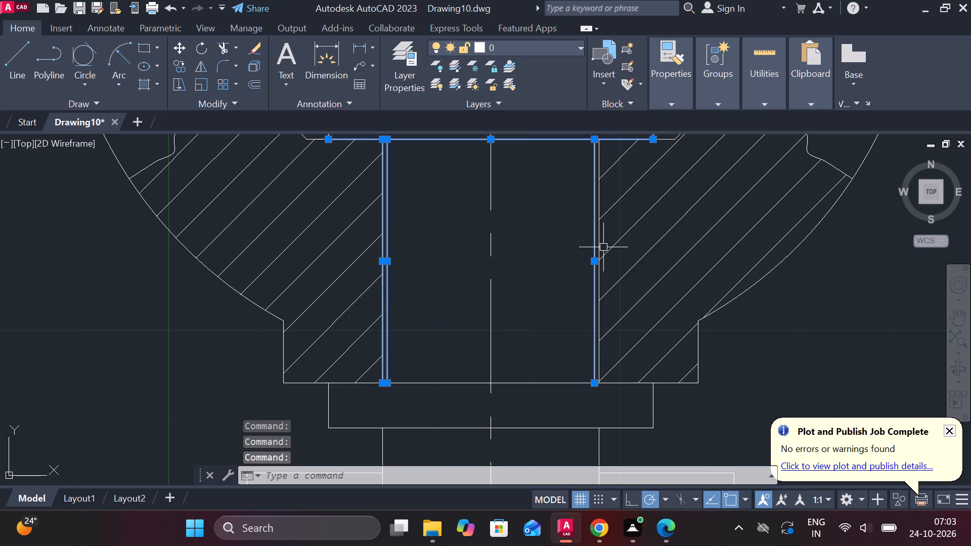
click(600, 236)
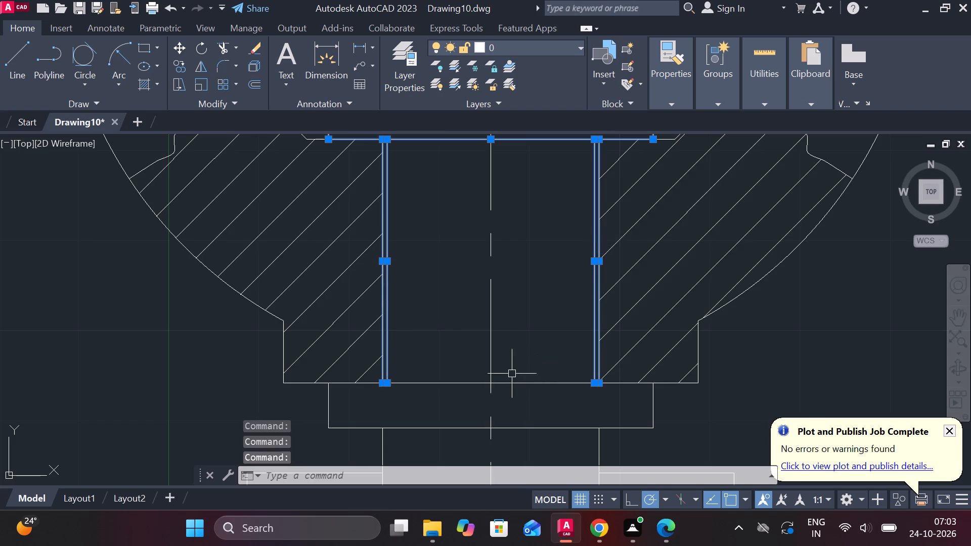
click(507, 382)
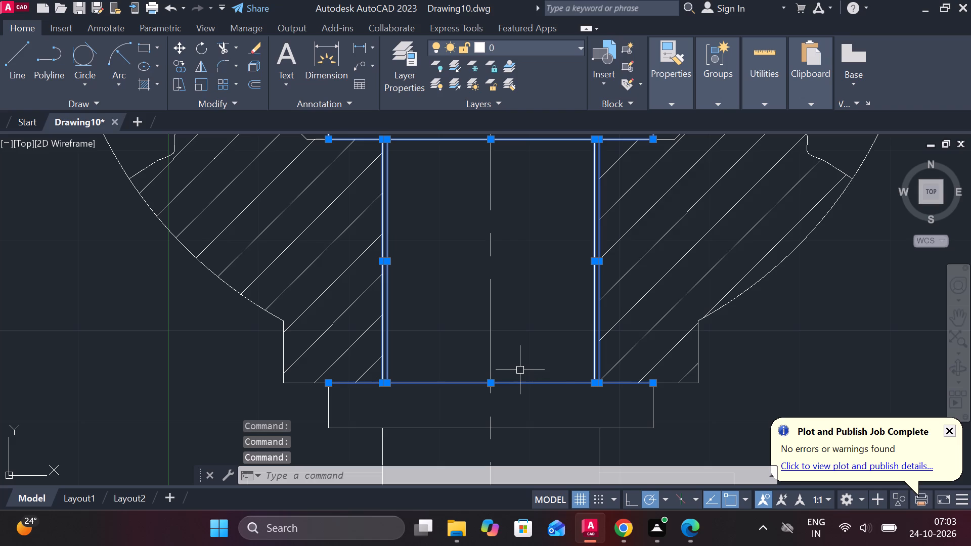
text(CO)
key(Return)
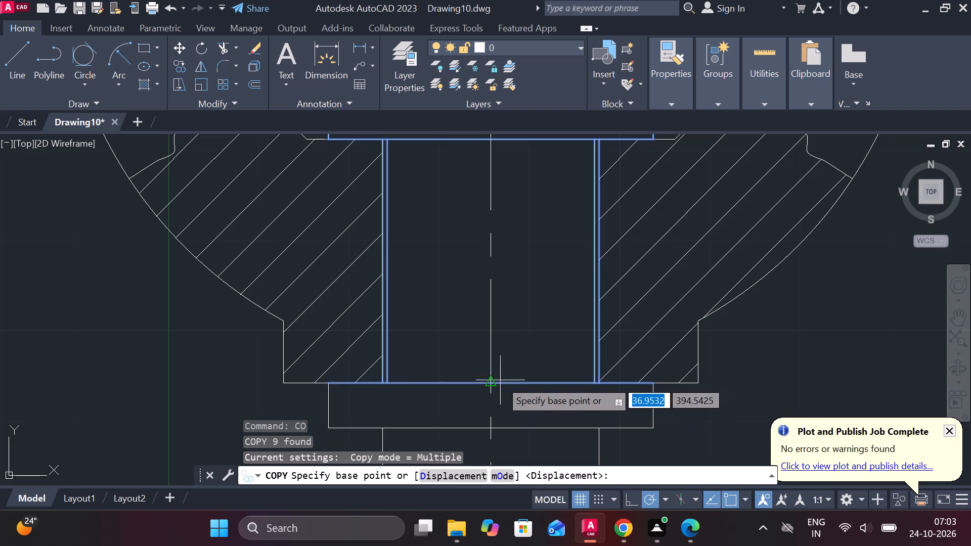
click(496, 381)
scroll(497, 384, down, 2)
middle_drag(670, 381, 563, 408)
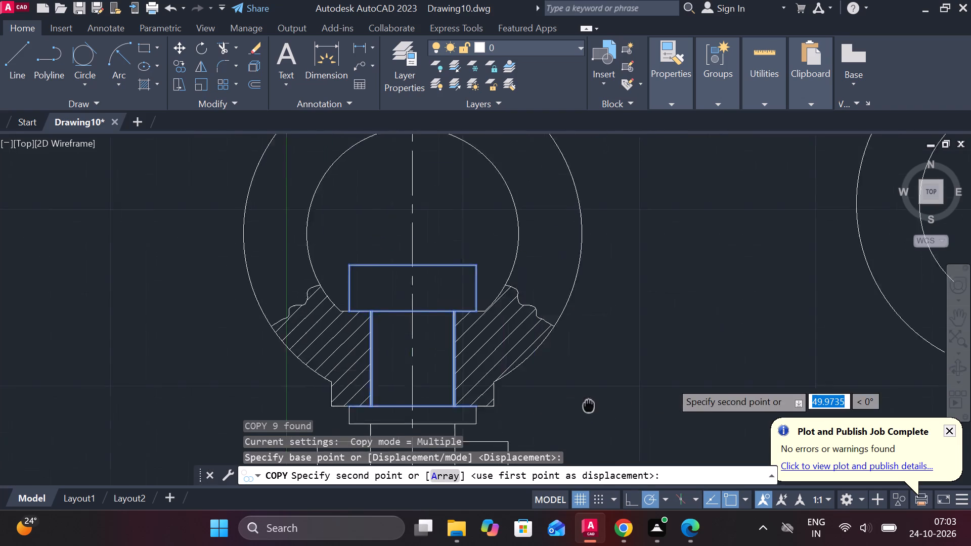
middle_drag(563, 408, 538, 408)
click(657, 350)
key(Escape)
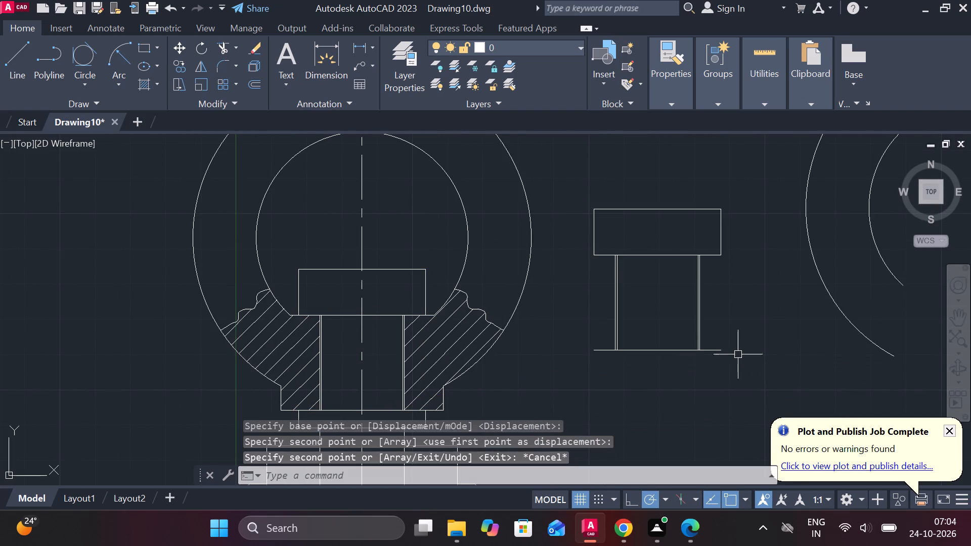
Trim both overhanging ends of the copied bolt's bottom line back to the shank sides.
text(TR)
key(space)
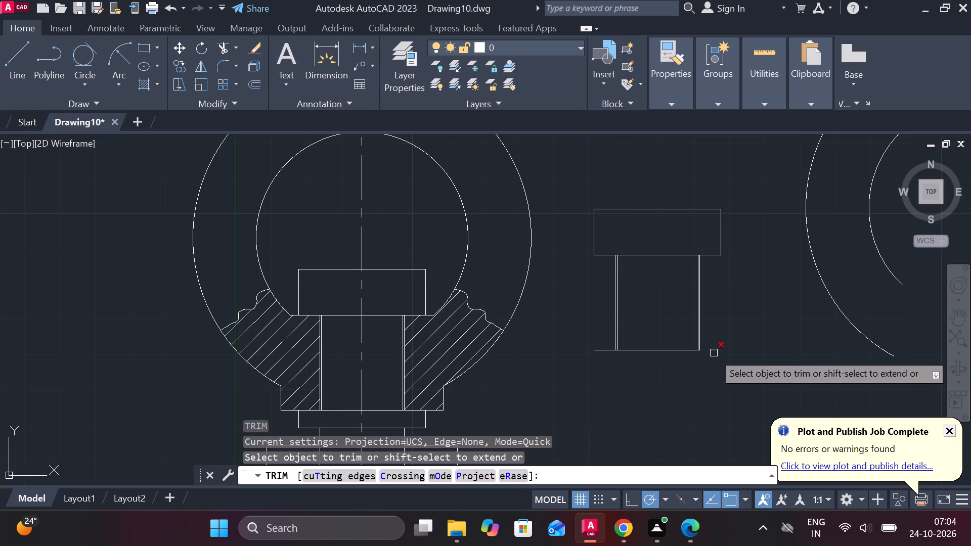
click(717, 353)
click(607, 353)
scroll(619, 355, down, 2)
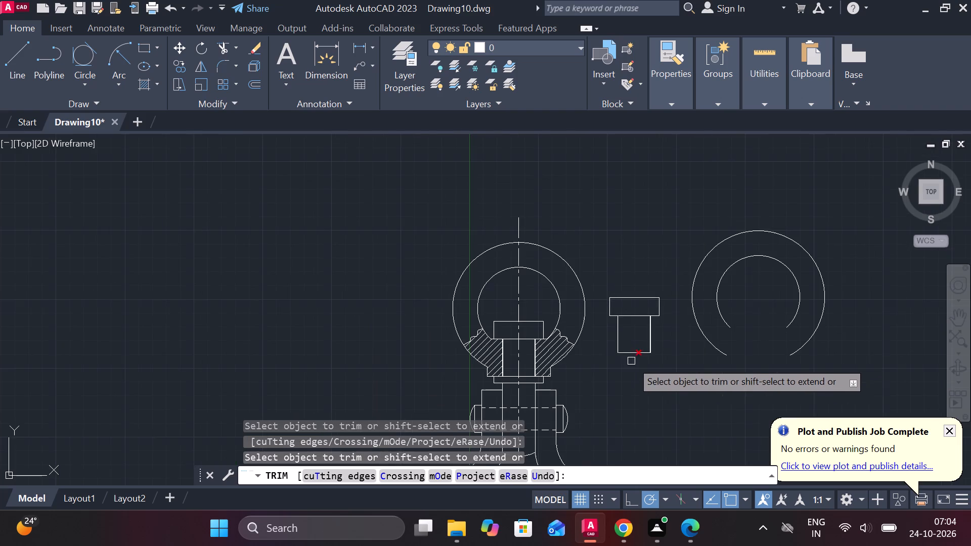
middle_drag(655, 373, 534, 358)
key(Escape)
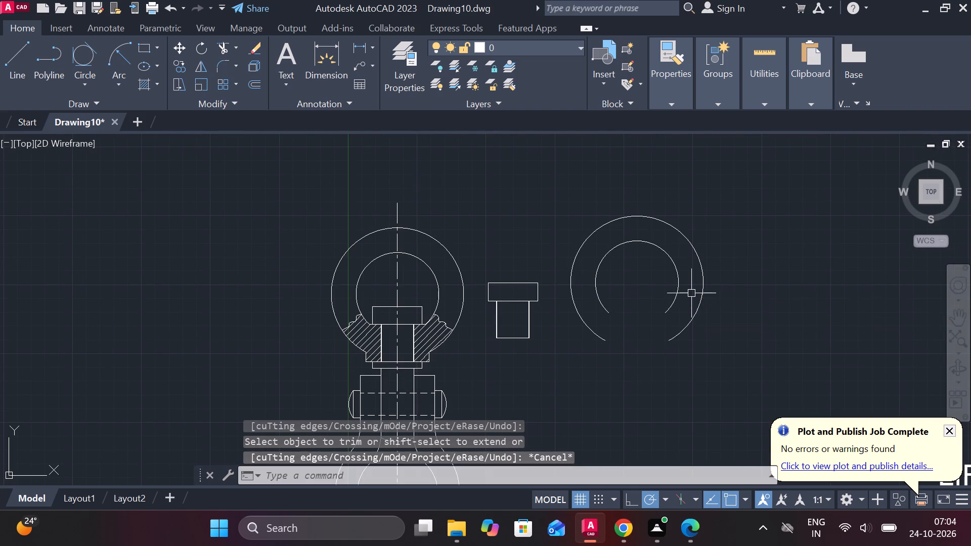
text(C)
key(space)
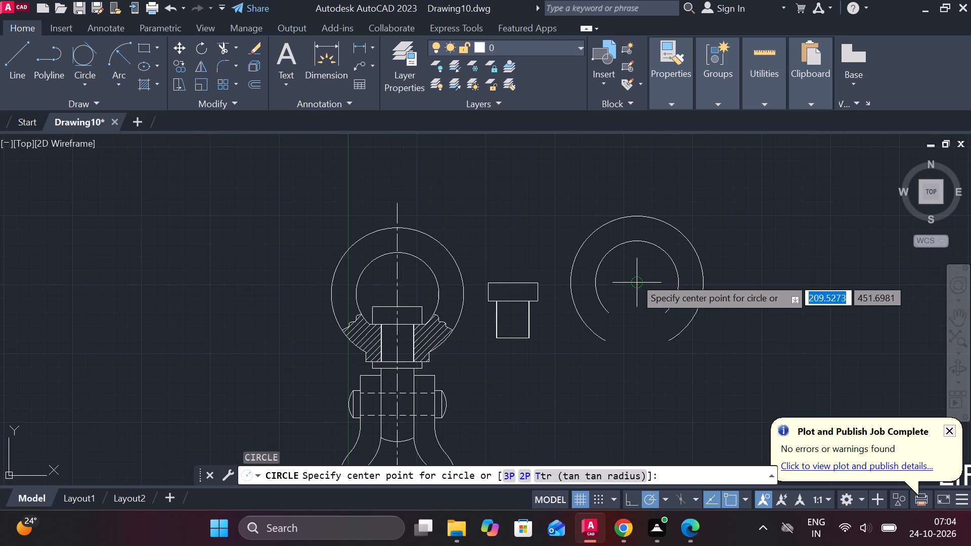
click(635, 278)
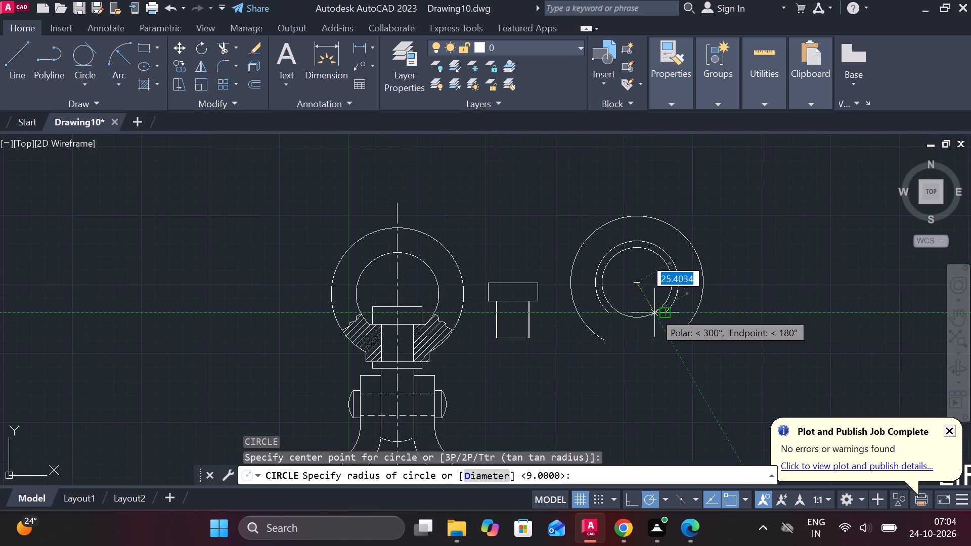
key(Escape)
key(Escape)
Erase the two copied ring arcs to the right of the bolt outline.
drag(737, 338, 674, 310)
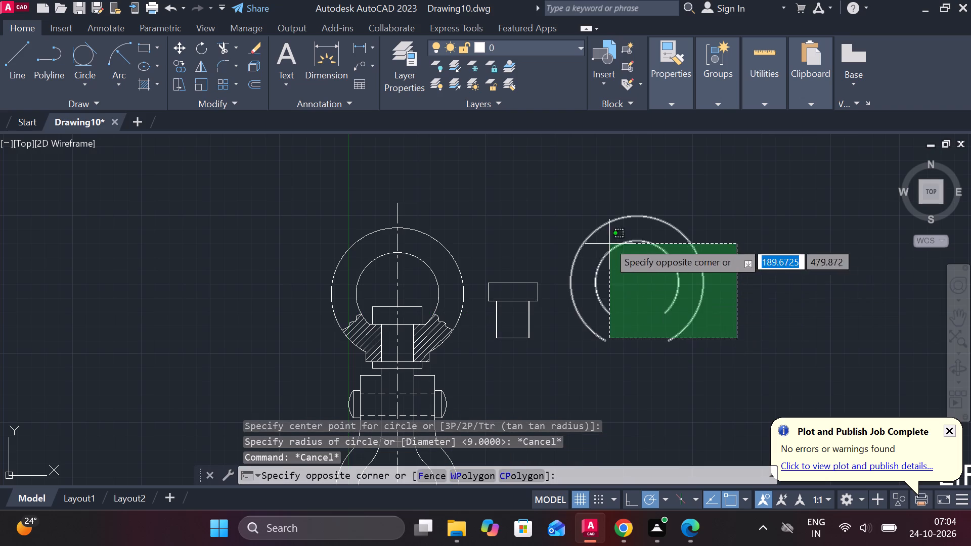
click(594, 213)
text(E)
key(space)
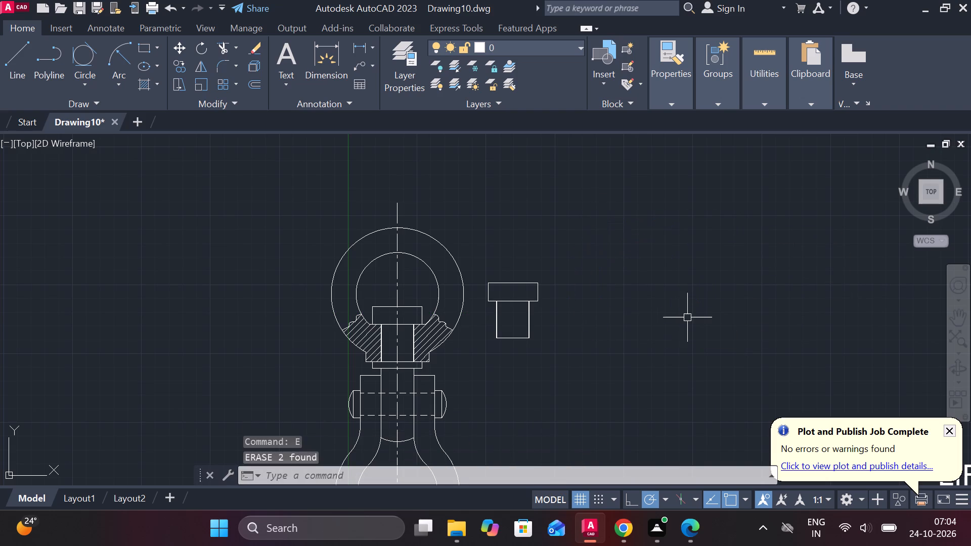
Draw a 60 diameter circle in the empty space to the right of the copied bolt outline.
text(C)
key(space)
click(642, 271)
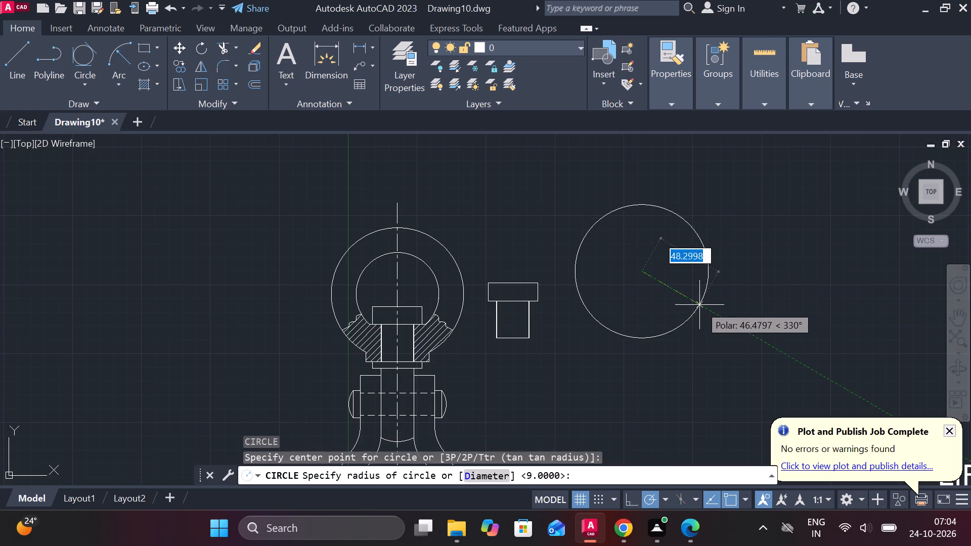
text(D 60)
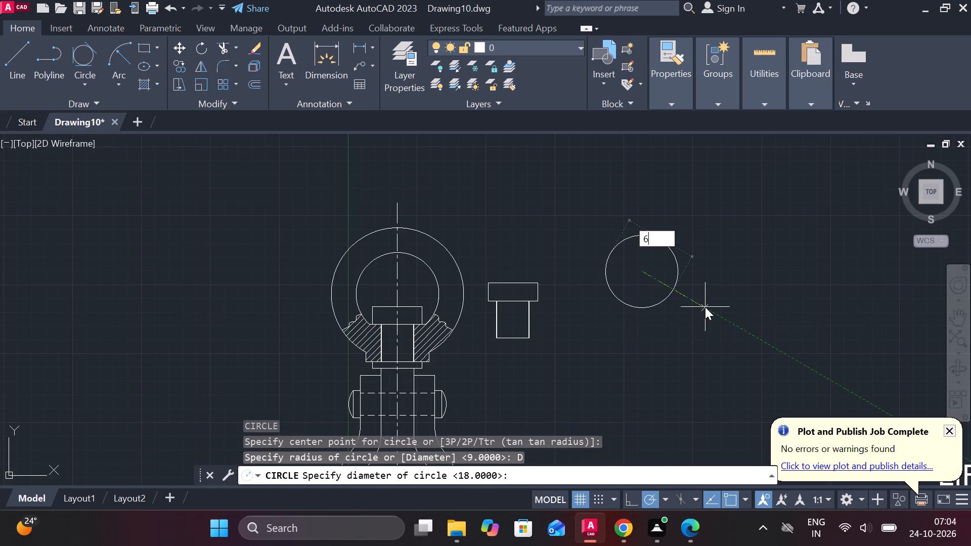
key(Return)
Offset the 60 diameter circle outward by 18 to form the ring's outer edge.
click(683, 255)
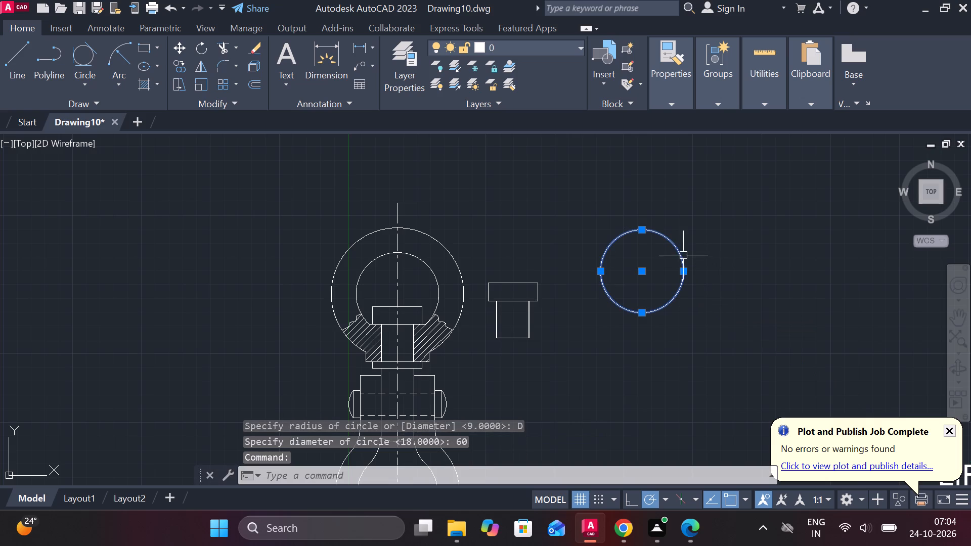
key(o)
key(Return)
key(Return)
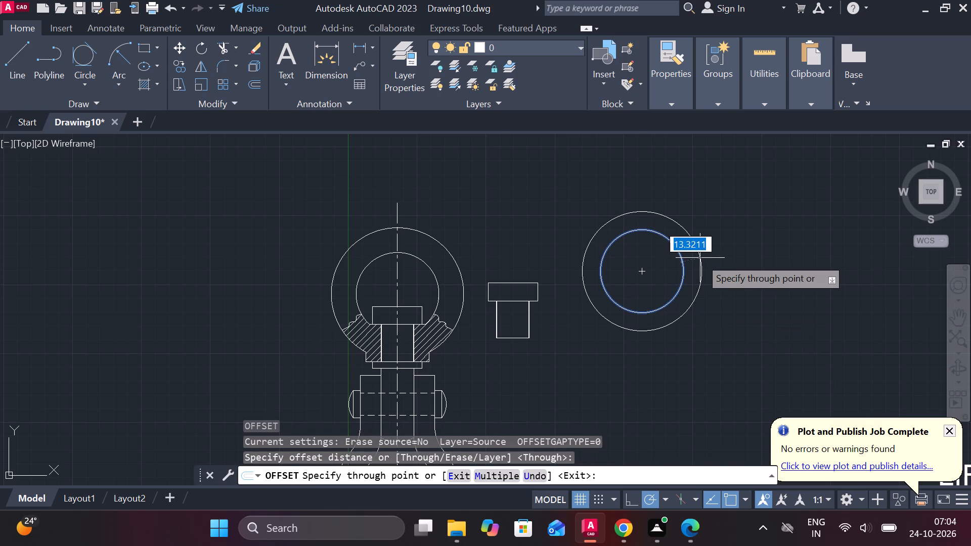
text(18)
key(Return)
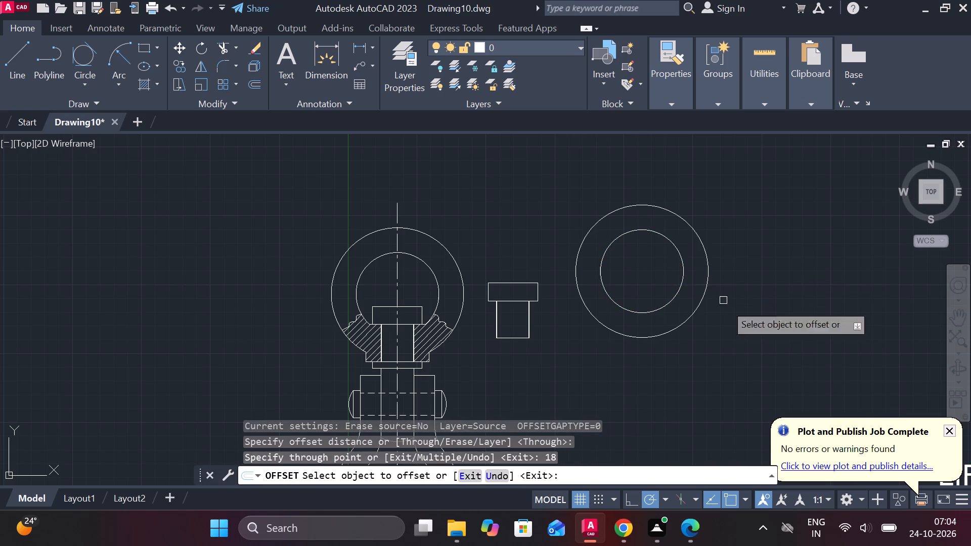
key(Escape)
Move the separate headed bolt outline to the empty space on the far side of the new ring.
click(555, 341)
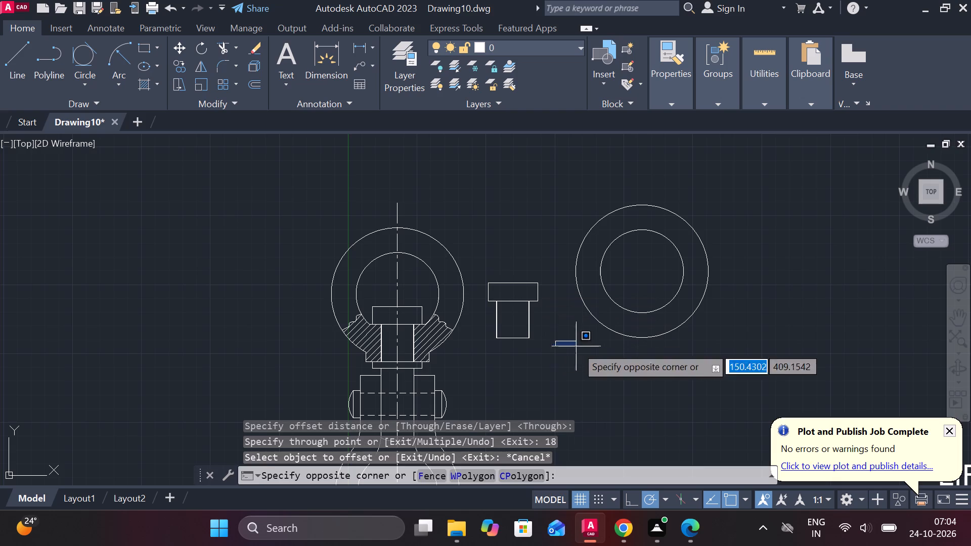
click(480, 279)
key(m)
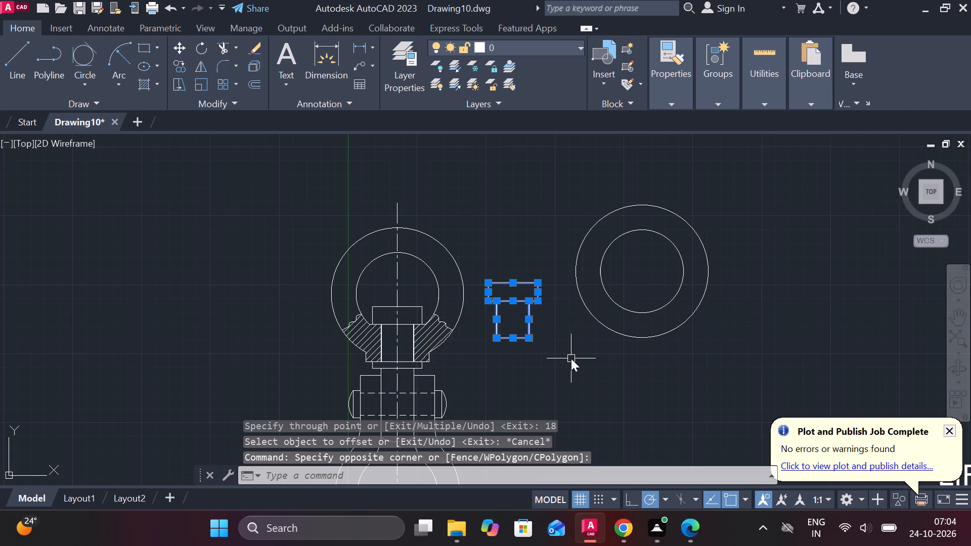
key(Return)
click(571, 358)
middle_drag(834, 345, 815, 350)
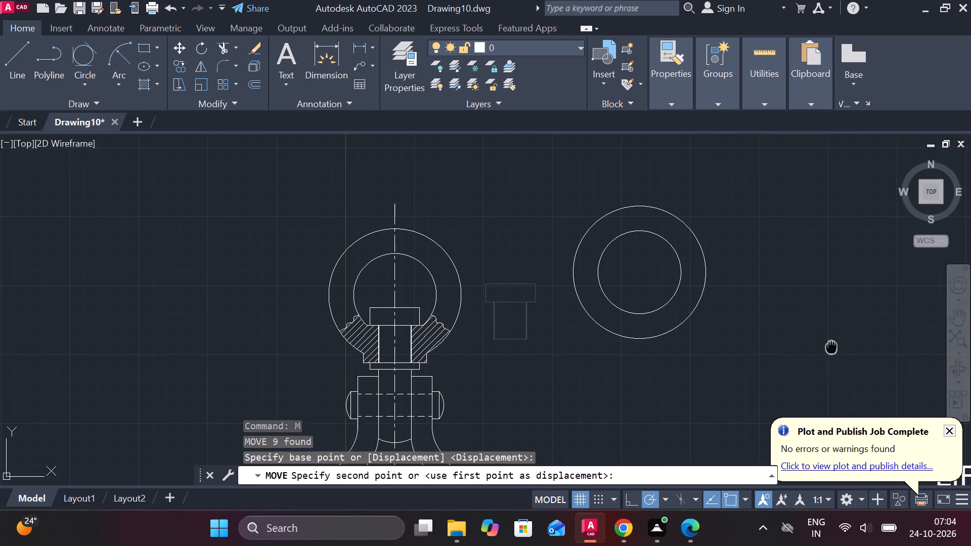
middle_drag(815, 350, 665, 365)
click(685, 335)
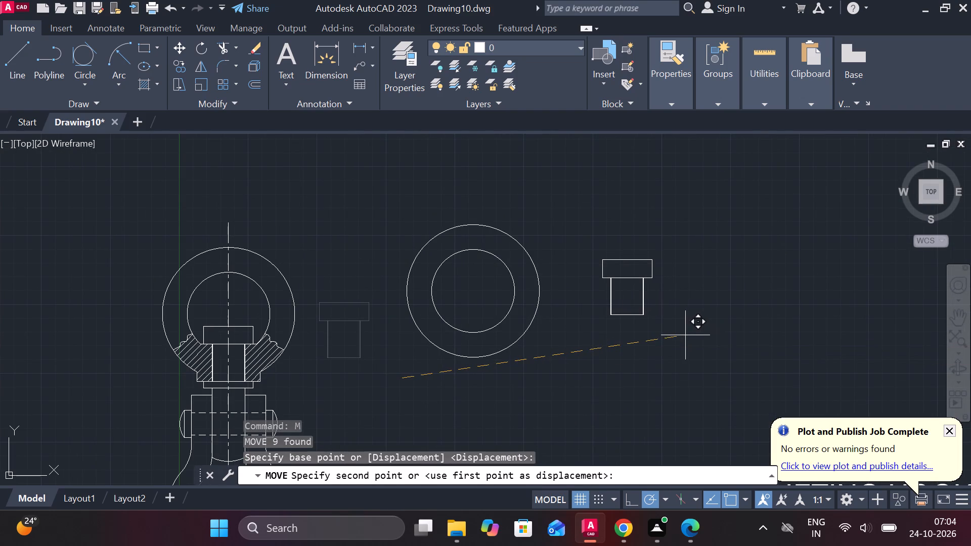
Copy the horizontal pin with its two rounded heads from the assembly to the empty space below the separate ring.
middle_drag(495, 348, 547, 278)
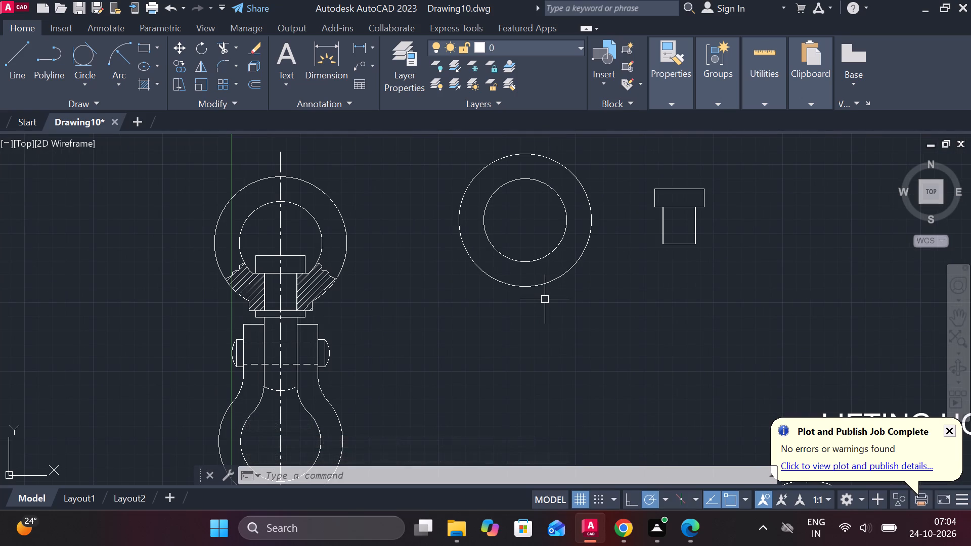
middle_drag(406, 353, 651, 213)
scroll(602, 239, up, 2)
middle_drag(602, 239, 597, 281)
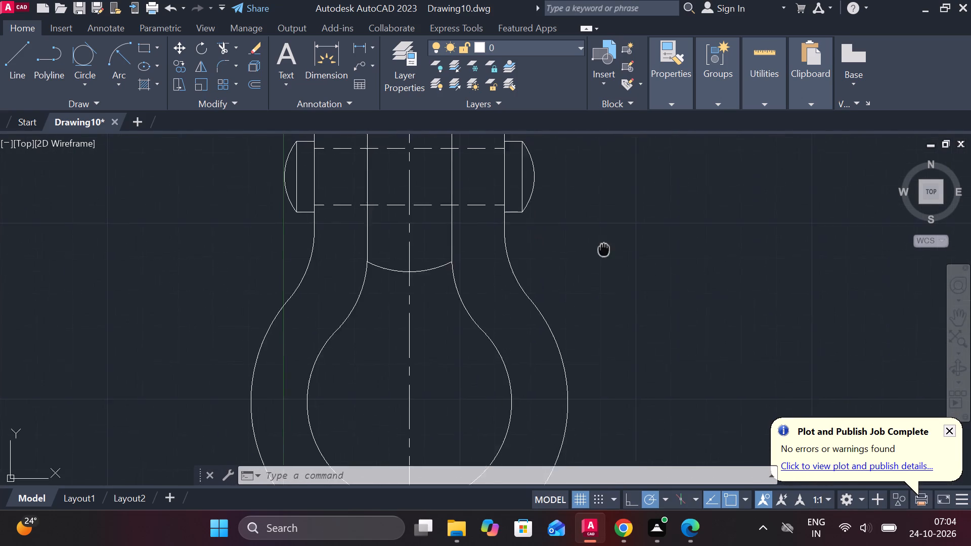
middle_drag(597, 281, 584, 315)
click(250, 203)
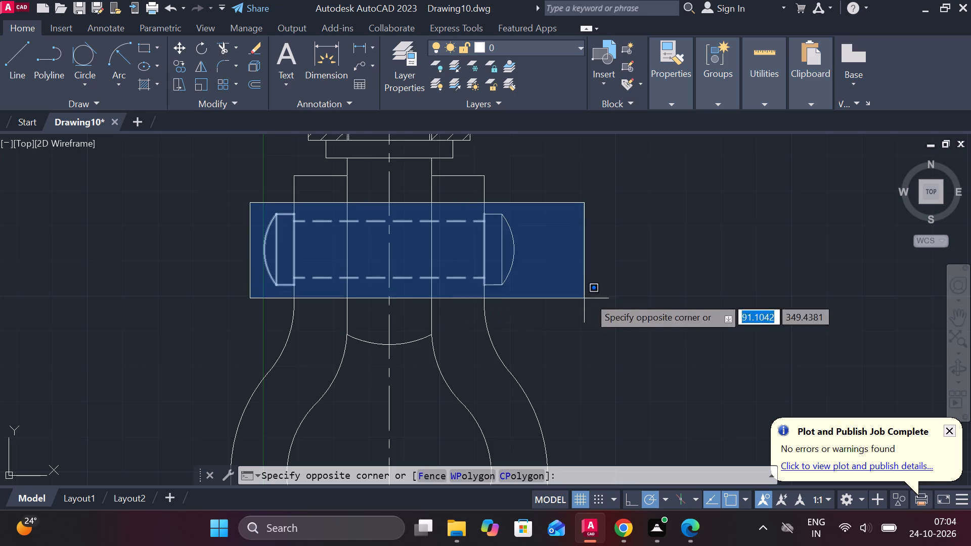
click(540, 290)
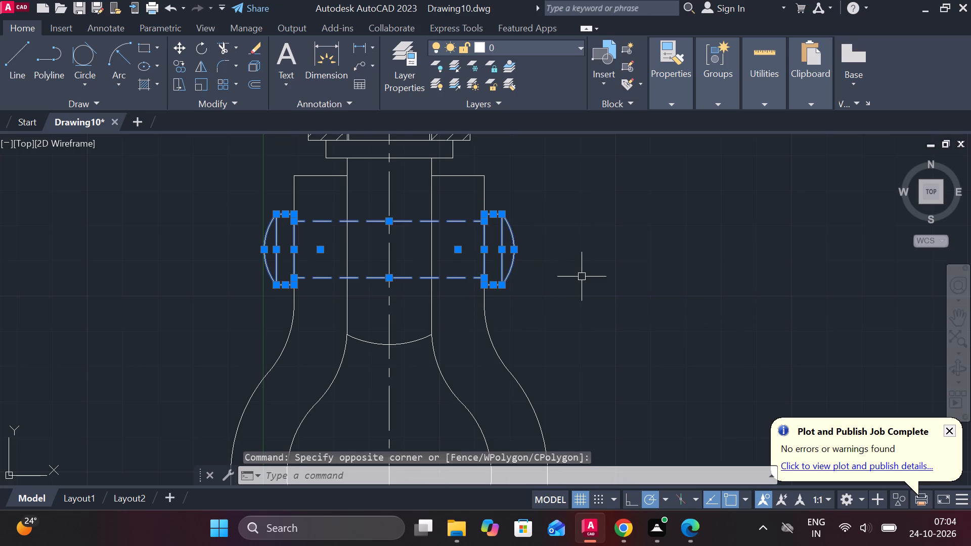
text(CO)
key(Return)
click(582, 277)
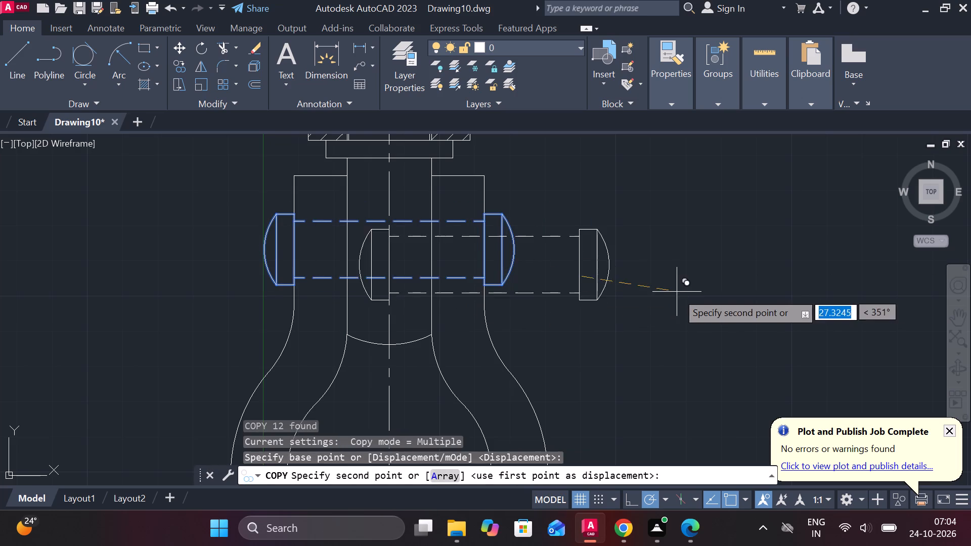
scroll(697, 292, down, 2)
middle_drag(698, 292, 490, 300)
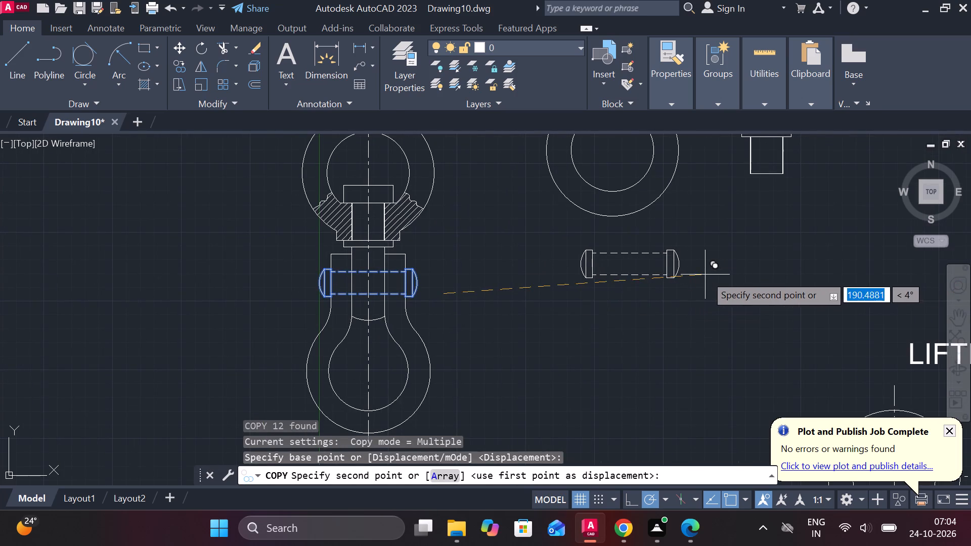
click(705, 275)
key(Escape)
Change the linetype of the copied pin's two dashed shank lines to Continuous.
scroll(675, 302, up, 2)
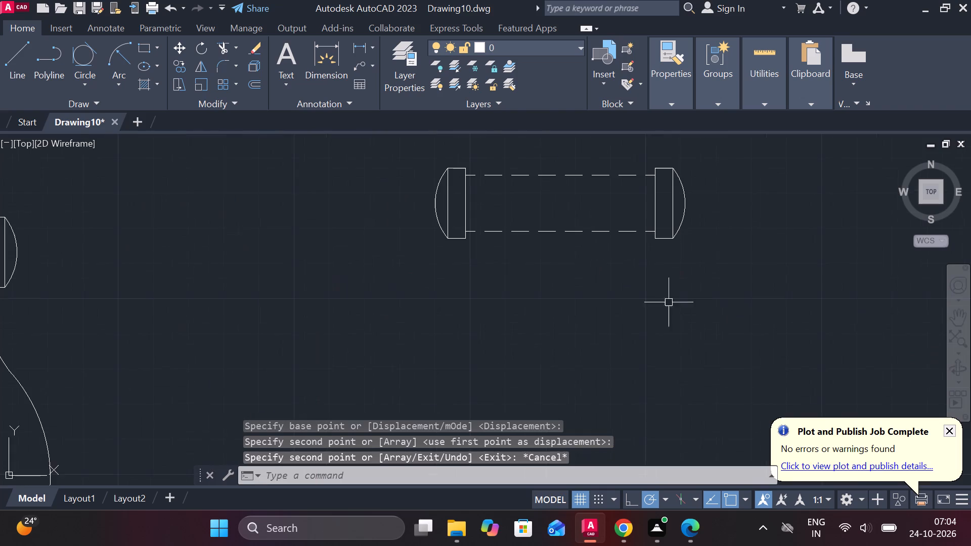
scroll(641, 302, down, 1)
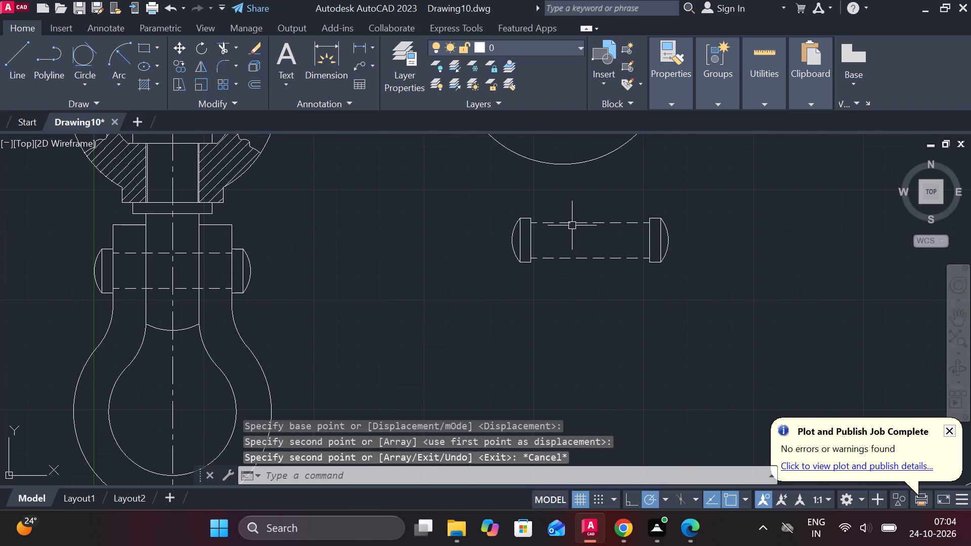
click(571, 223)
click(605, 261)
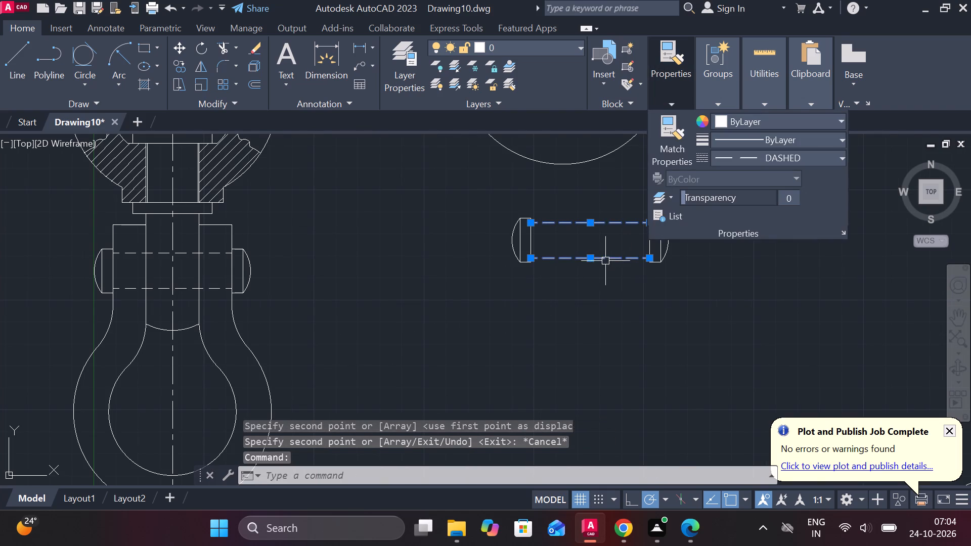
click(675, 106)
click(744, 154)
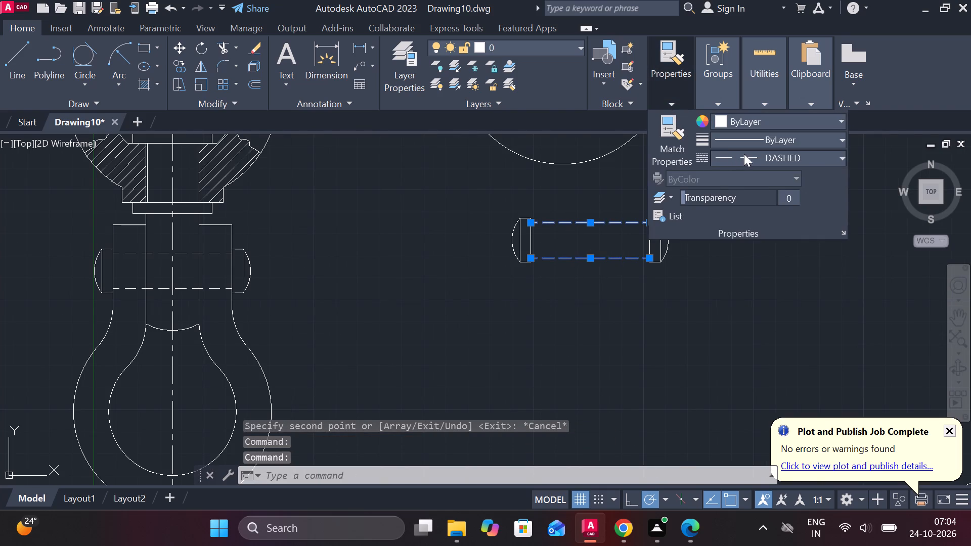
click(769, 229)
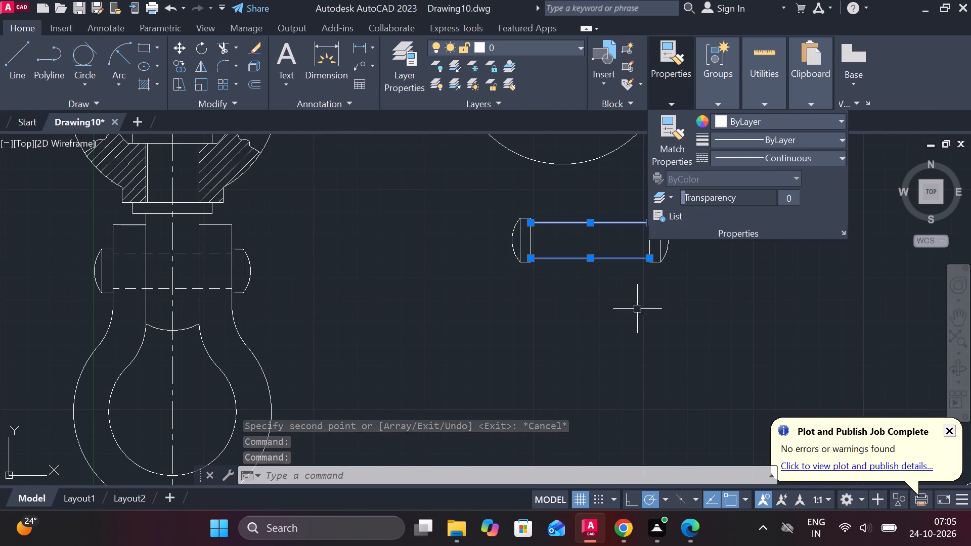
key(Escape)
Draw a 58 diameter circle in the empty space below the copied pin, beside the shackle.
scroll(518, 277, down, 1)
middle_drag(501, 302, 569, 290)
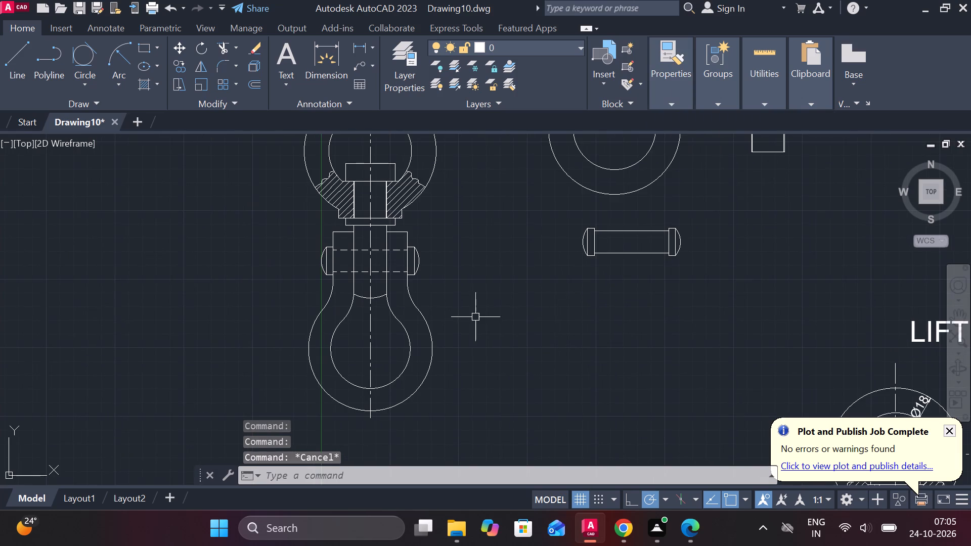
middle_drag(472, 317, 518, 274)
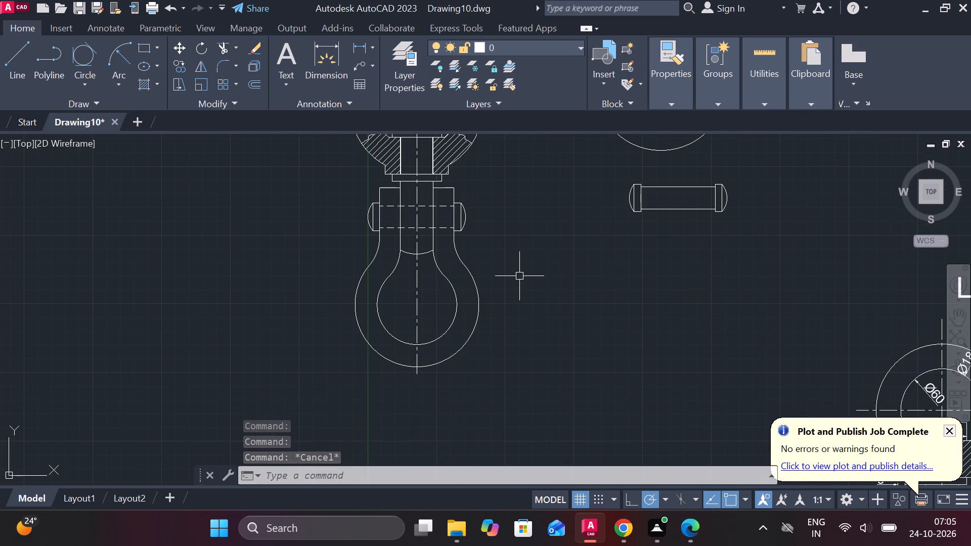
click(454, 318)
key(Escape)
middle_drag(568, 321, 554, 321)
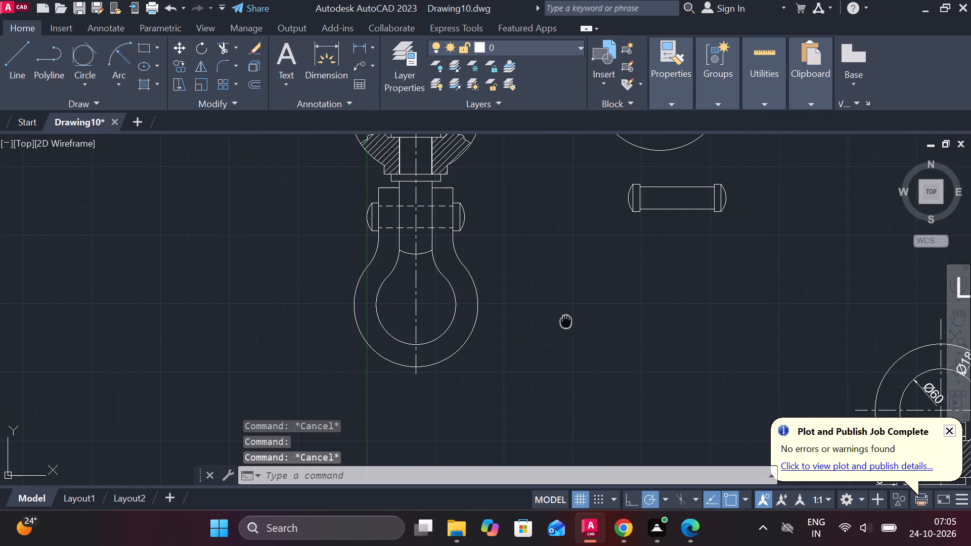
middle_drag(554, 321, 495, 318)
text(C)
key(space)
click(566, 317)
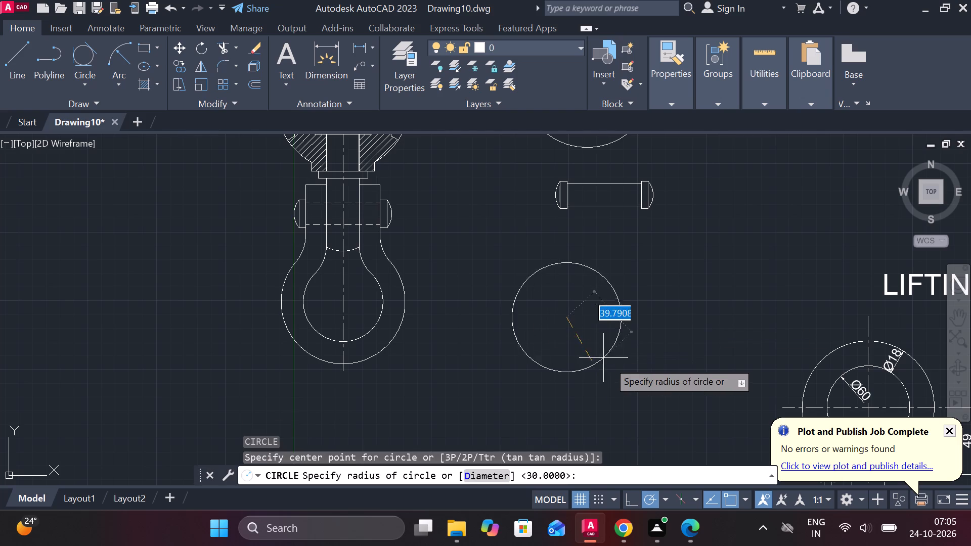
text(D 58)
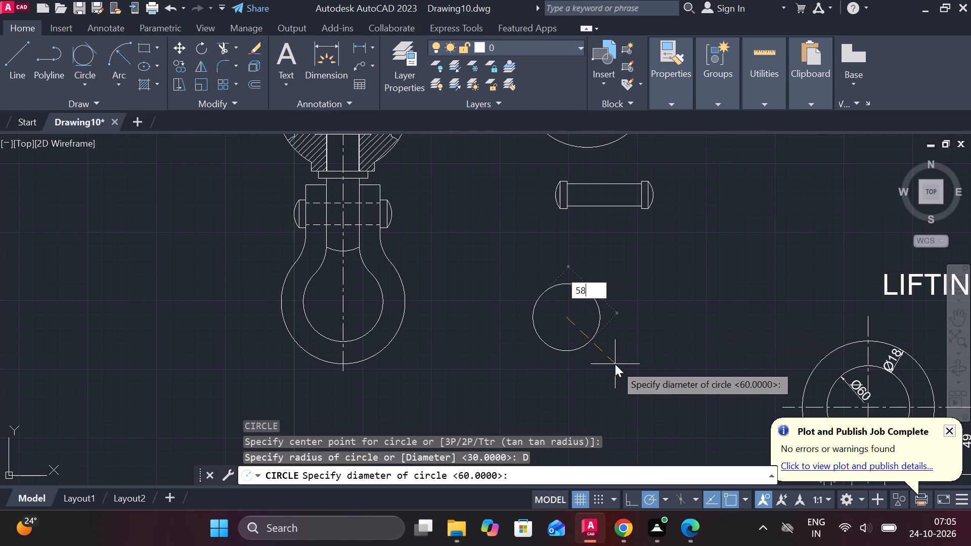
key(space)
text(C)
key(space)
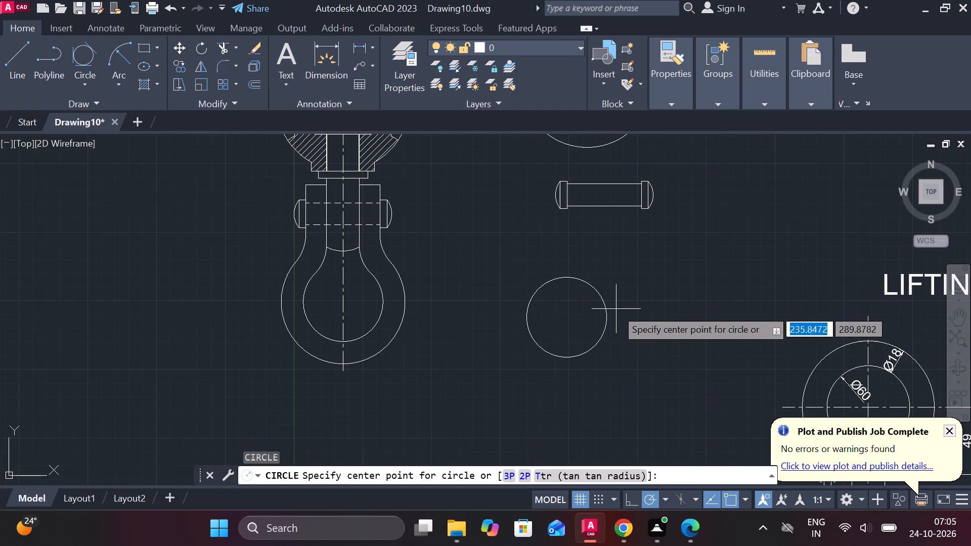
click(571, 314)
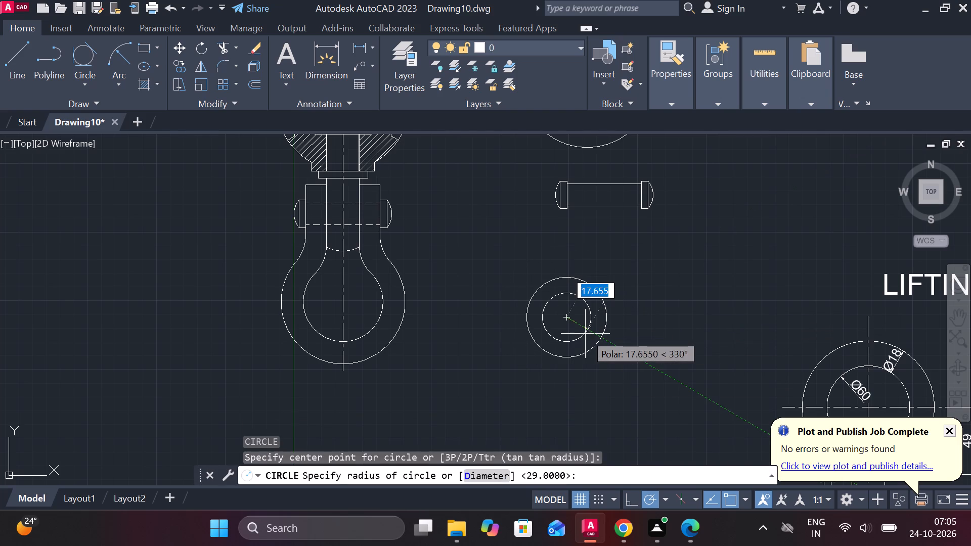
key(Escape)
Offset the 58 diameter circle outward by 18 to form the shackle ring's outer edge.
click(608, 302)
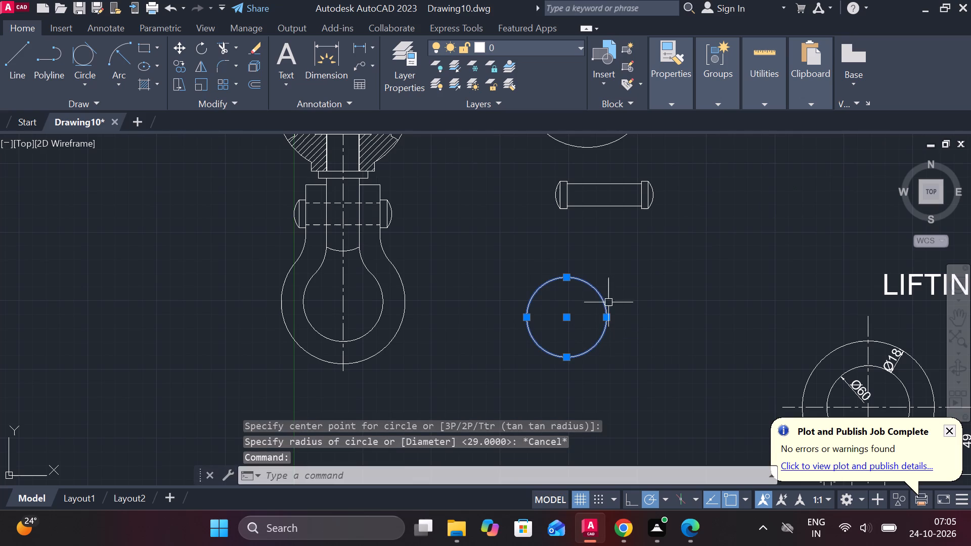
key(o)
key(Return)
key(Return)
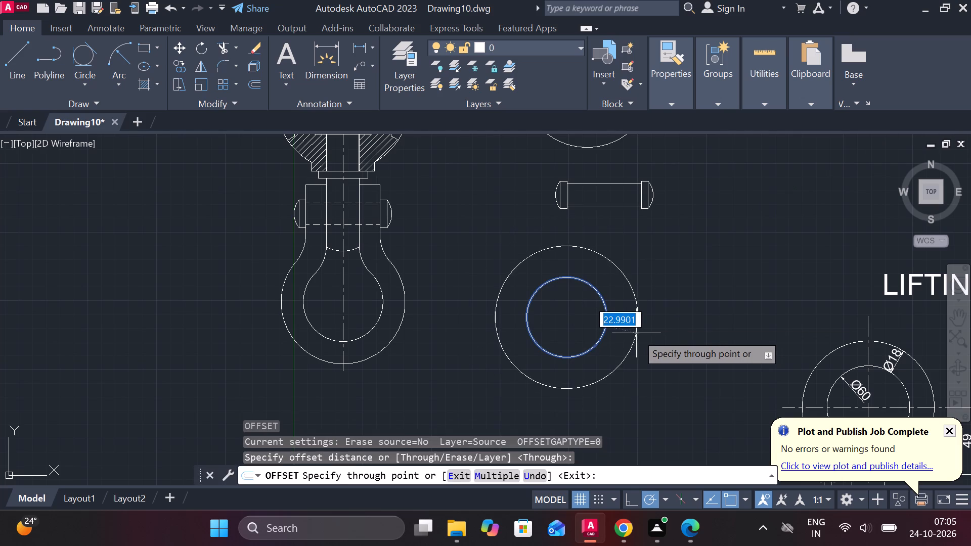
key(1)
key(8)
key(Return)
scroll(631, 339, down, 1)
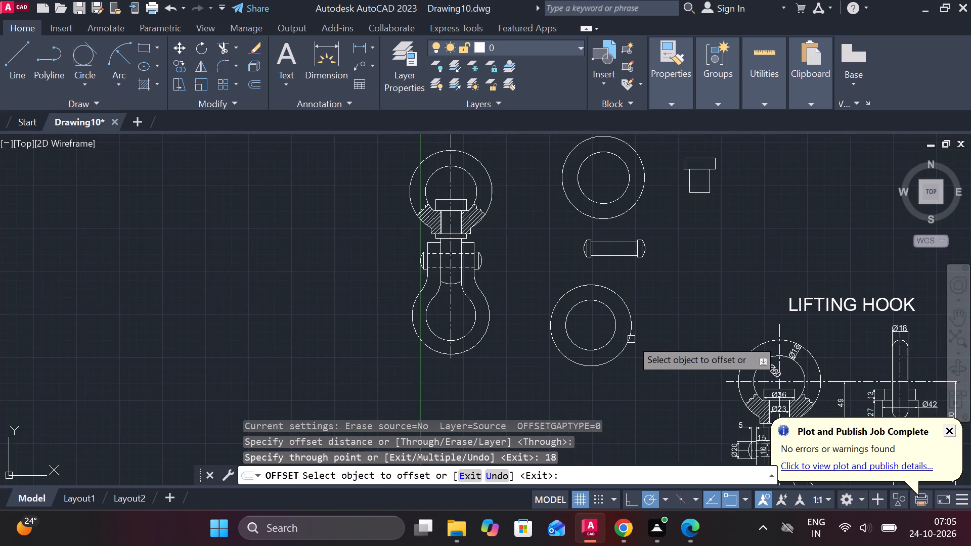
middle_drag(642, 337, 529, 331)
middle_drag(533, 316, 497, 268)
middle_drag(503, 266, 514, 349)
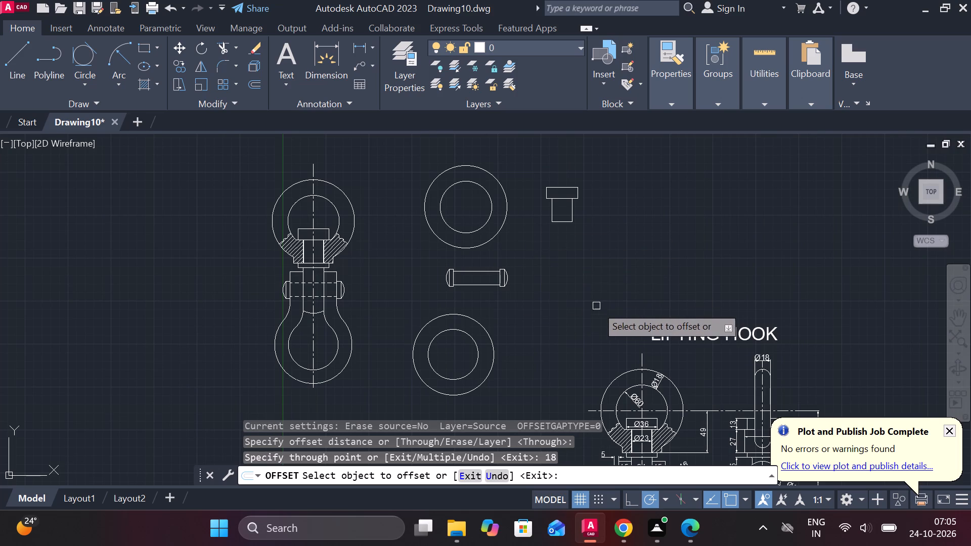
key(Escape)
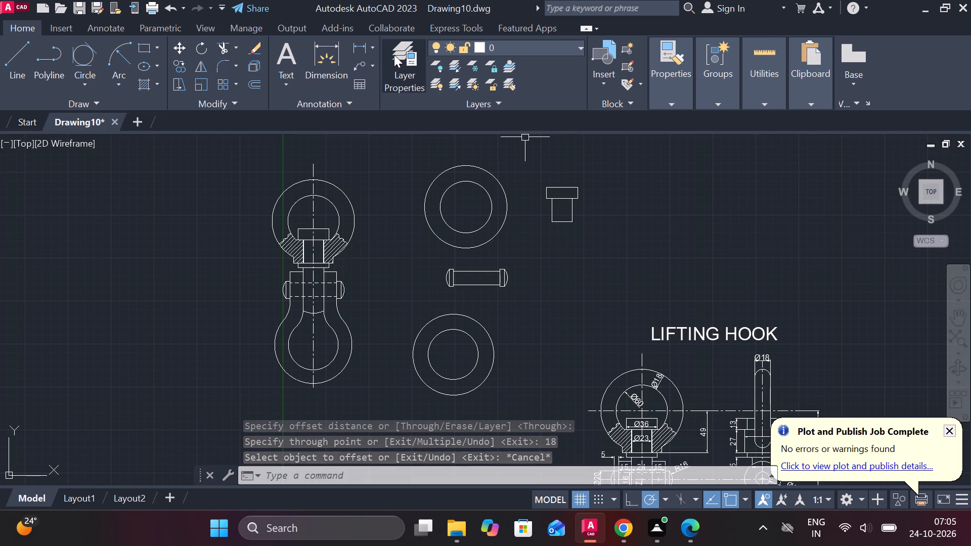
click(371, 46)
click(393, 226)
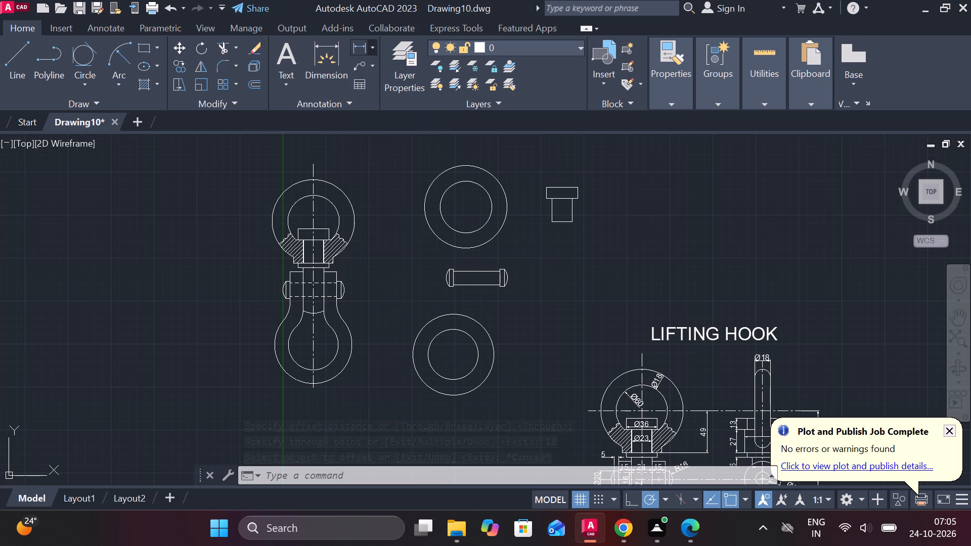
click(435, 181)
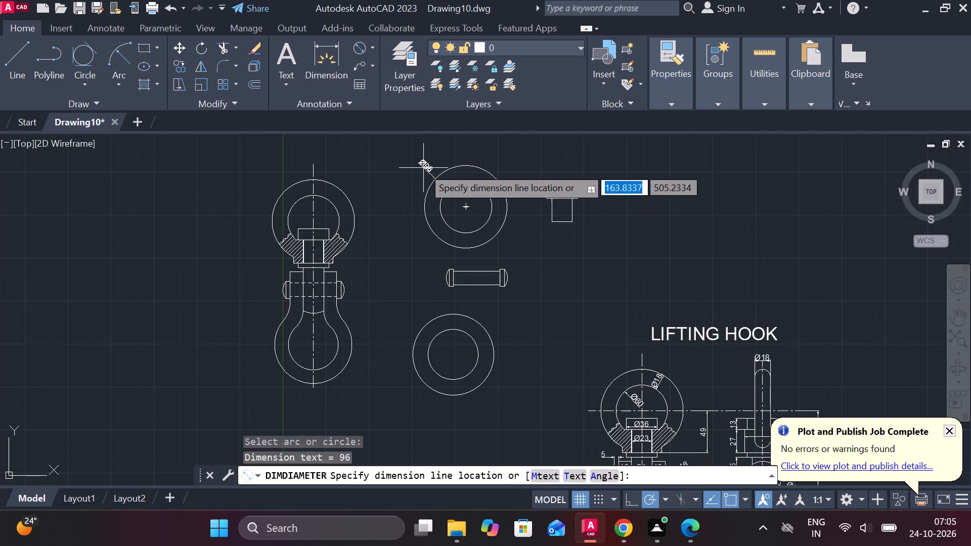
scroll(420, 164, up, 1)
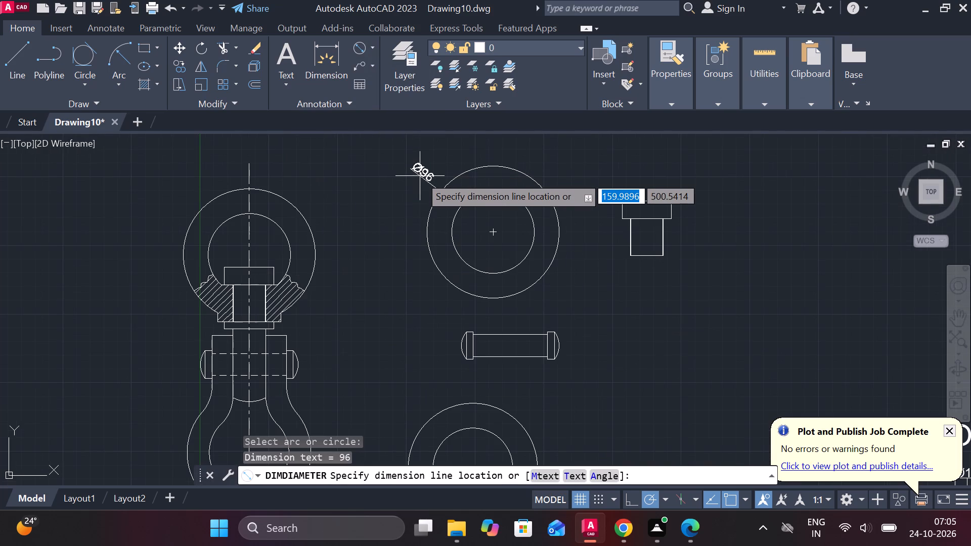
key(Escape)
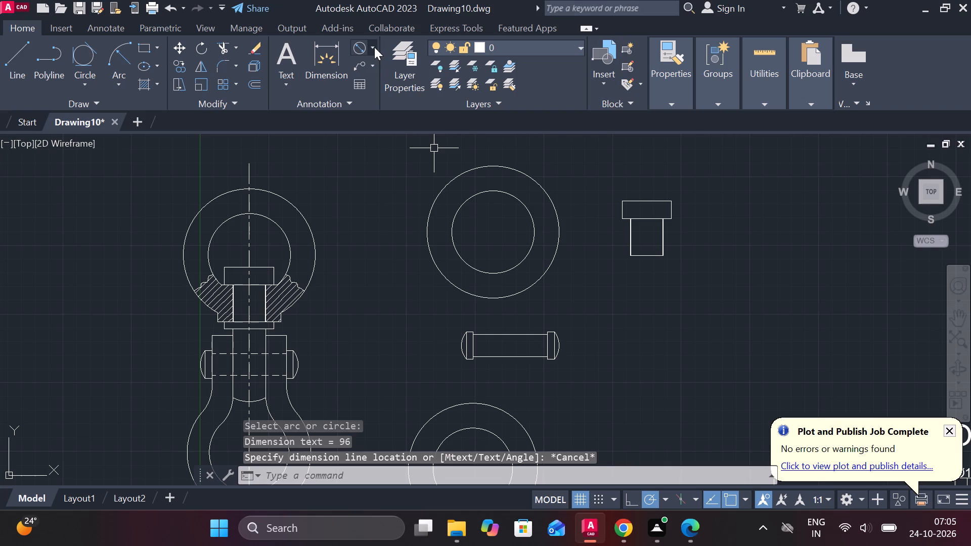
Add a diameter dimension to the inner circle of the upper separate ring, with its text outside the ring's upper-left edge.
click(358, 47)
click(451, 207)
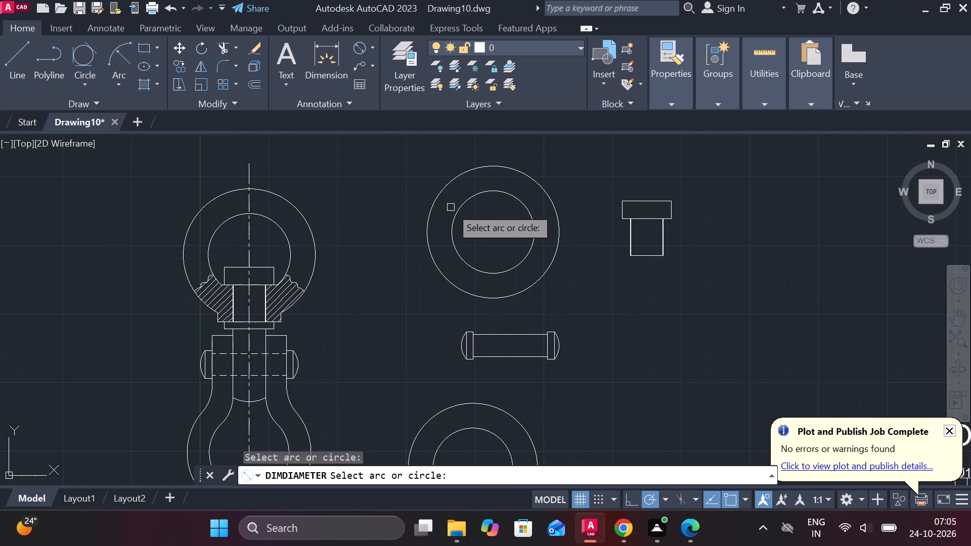
click(456, 209)
click(405, 201)
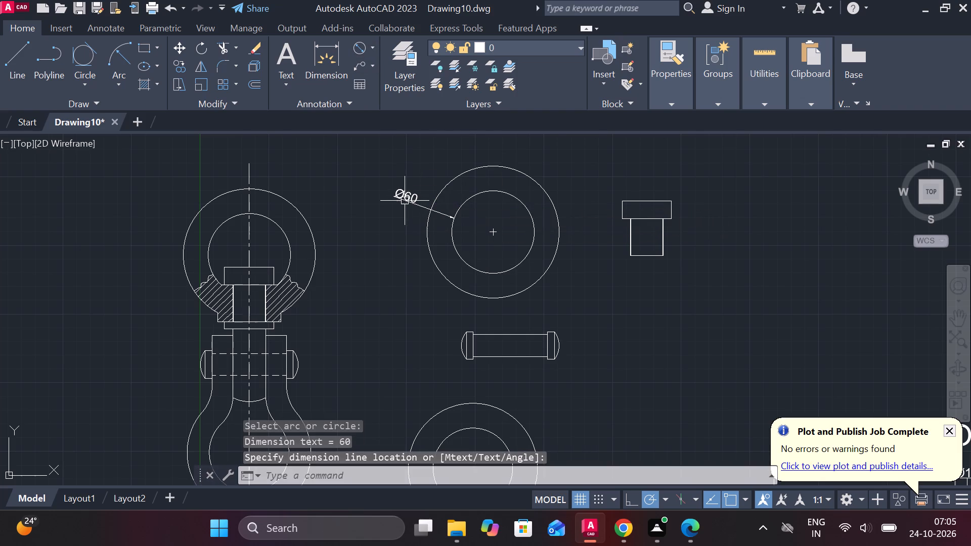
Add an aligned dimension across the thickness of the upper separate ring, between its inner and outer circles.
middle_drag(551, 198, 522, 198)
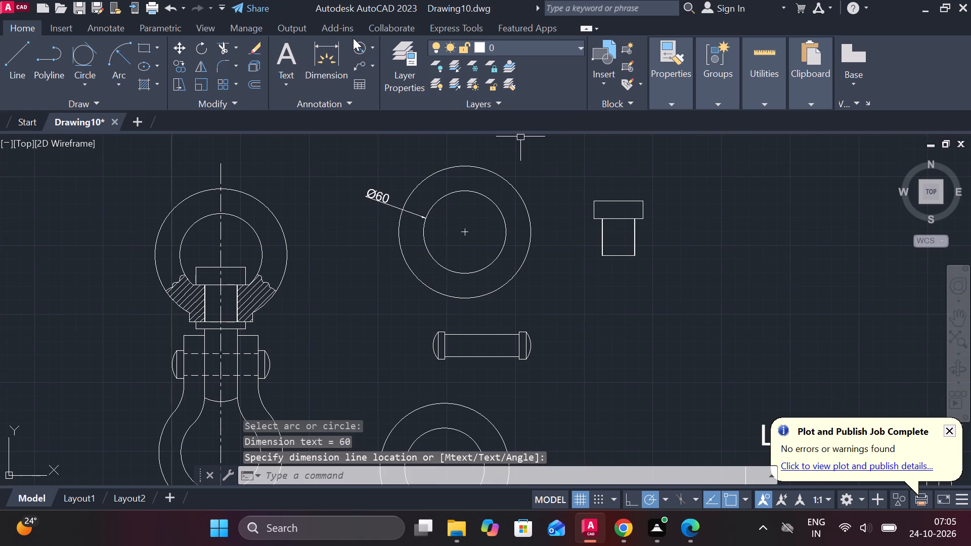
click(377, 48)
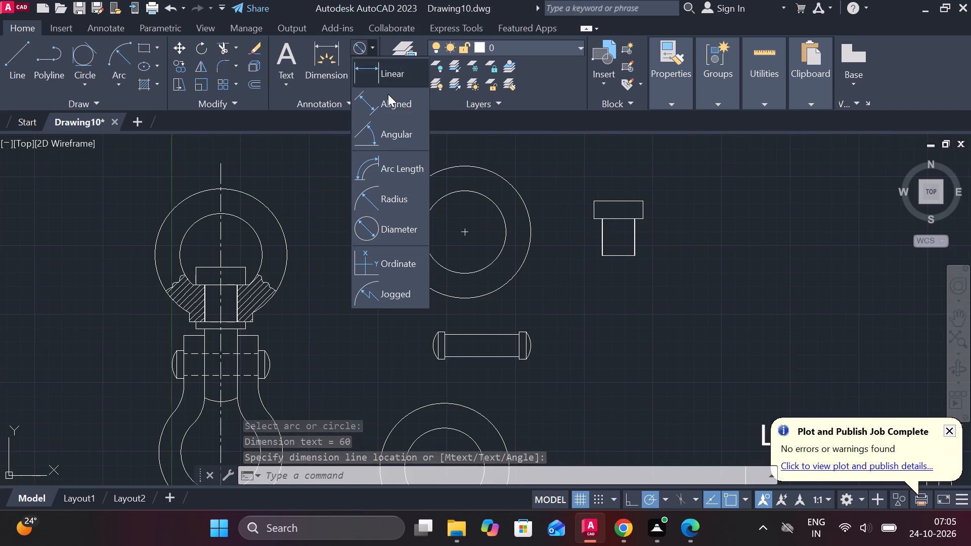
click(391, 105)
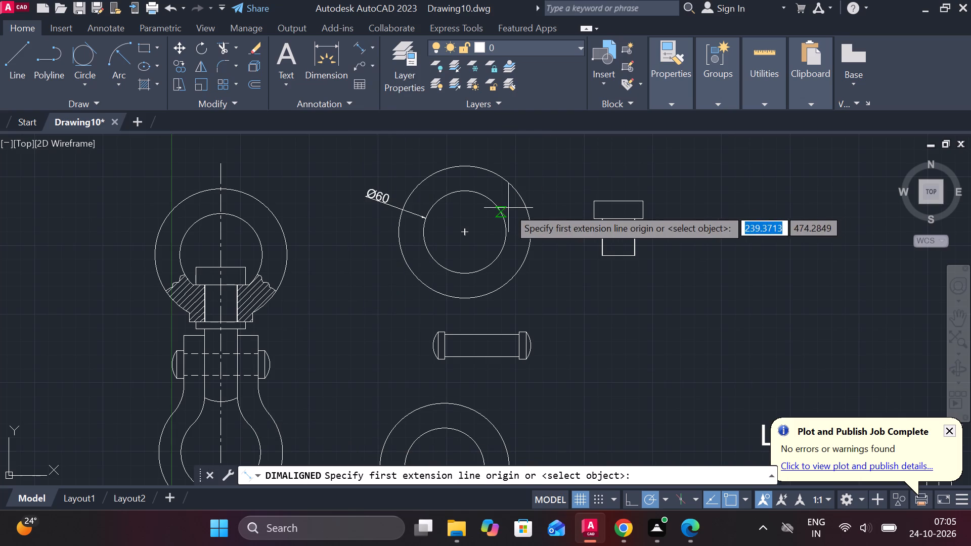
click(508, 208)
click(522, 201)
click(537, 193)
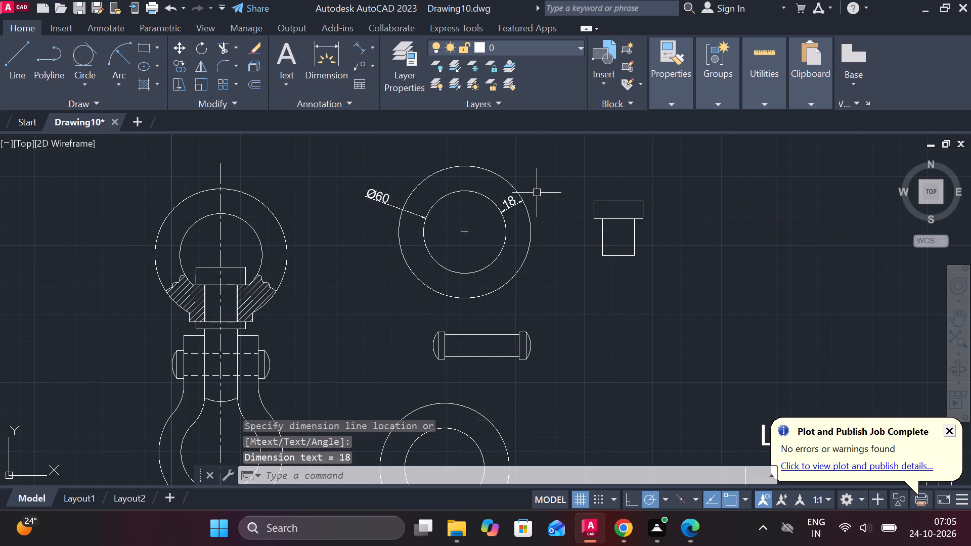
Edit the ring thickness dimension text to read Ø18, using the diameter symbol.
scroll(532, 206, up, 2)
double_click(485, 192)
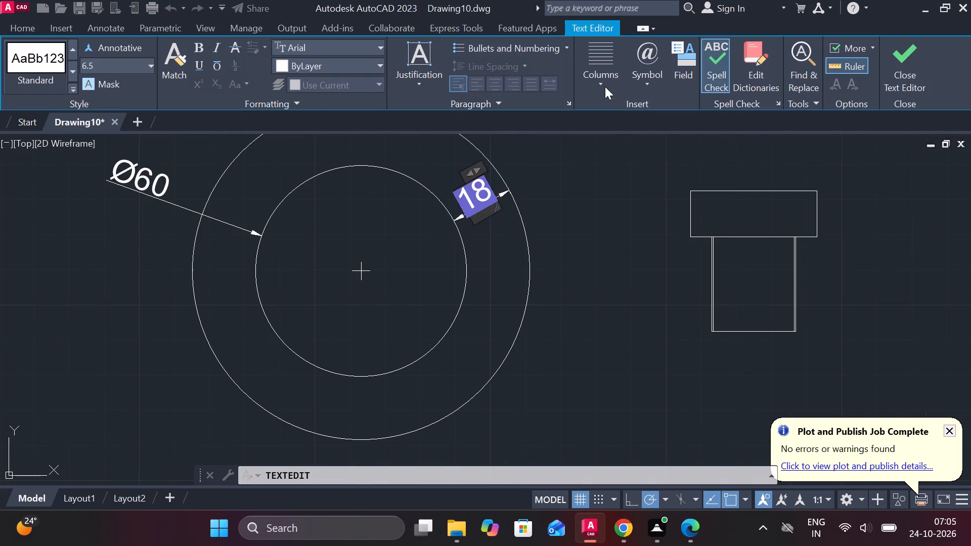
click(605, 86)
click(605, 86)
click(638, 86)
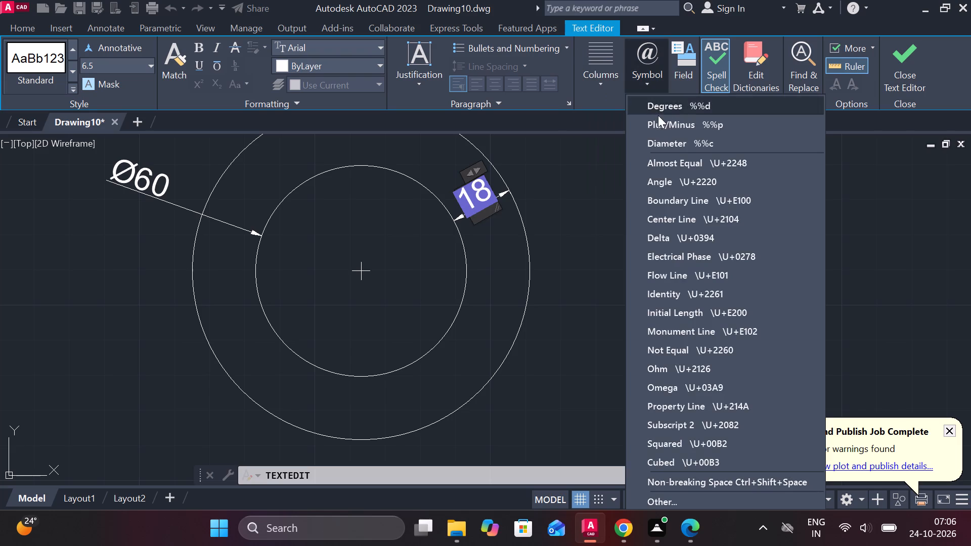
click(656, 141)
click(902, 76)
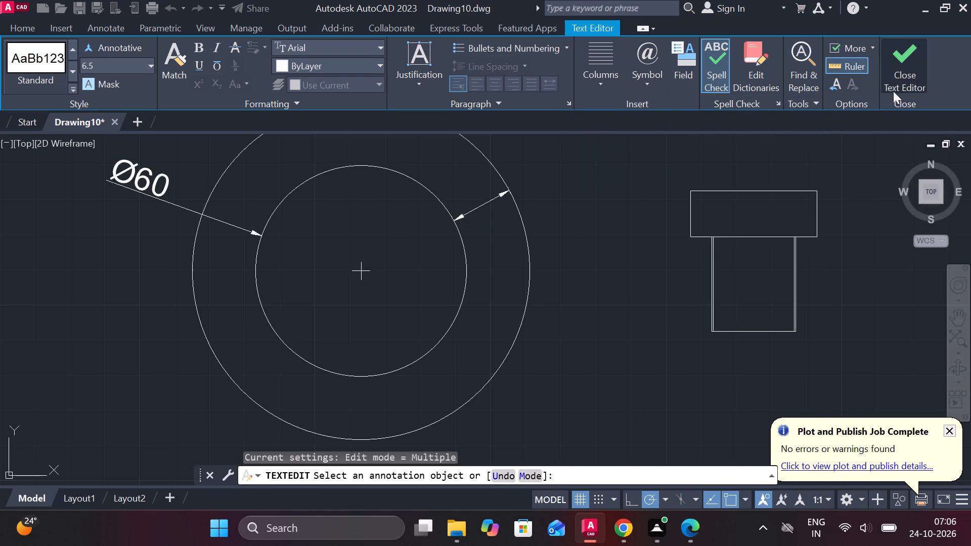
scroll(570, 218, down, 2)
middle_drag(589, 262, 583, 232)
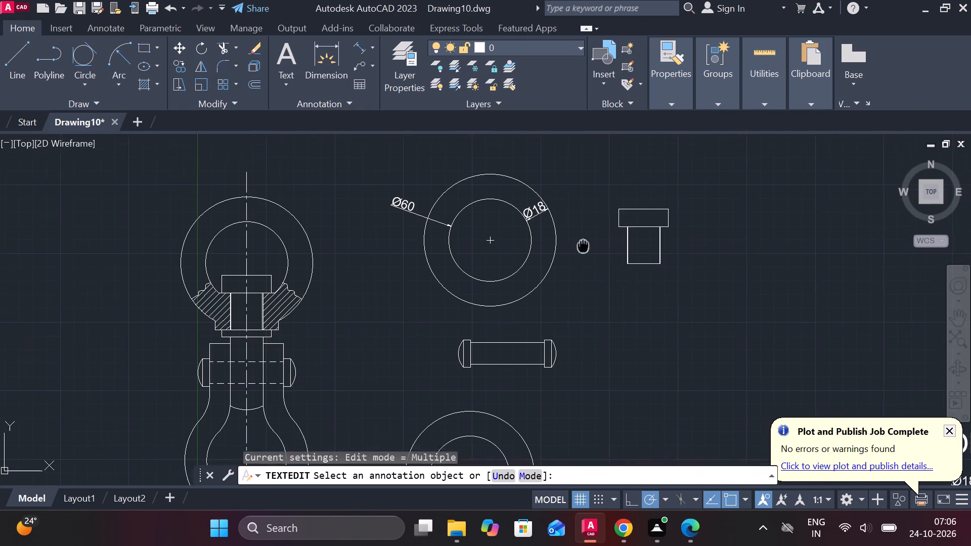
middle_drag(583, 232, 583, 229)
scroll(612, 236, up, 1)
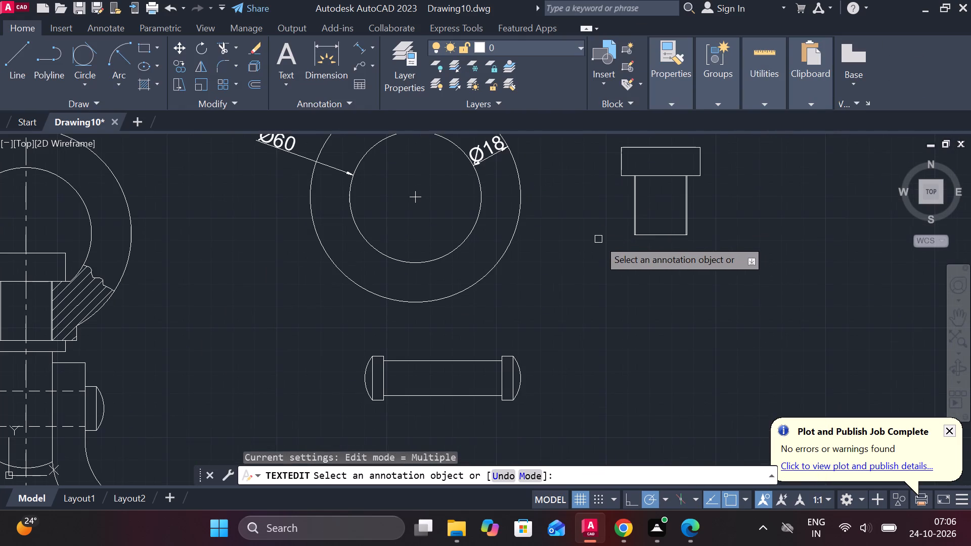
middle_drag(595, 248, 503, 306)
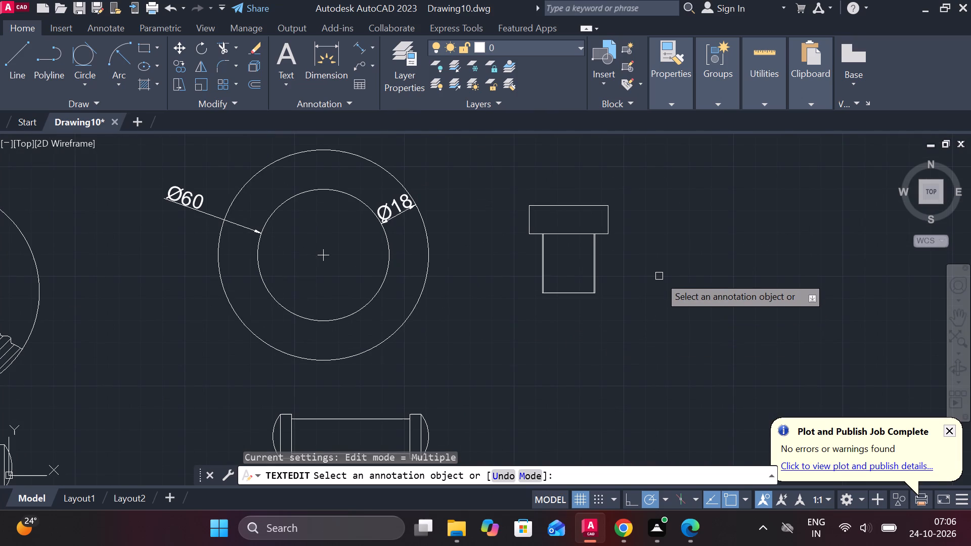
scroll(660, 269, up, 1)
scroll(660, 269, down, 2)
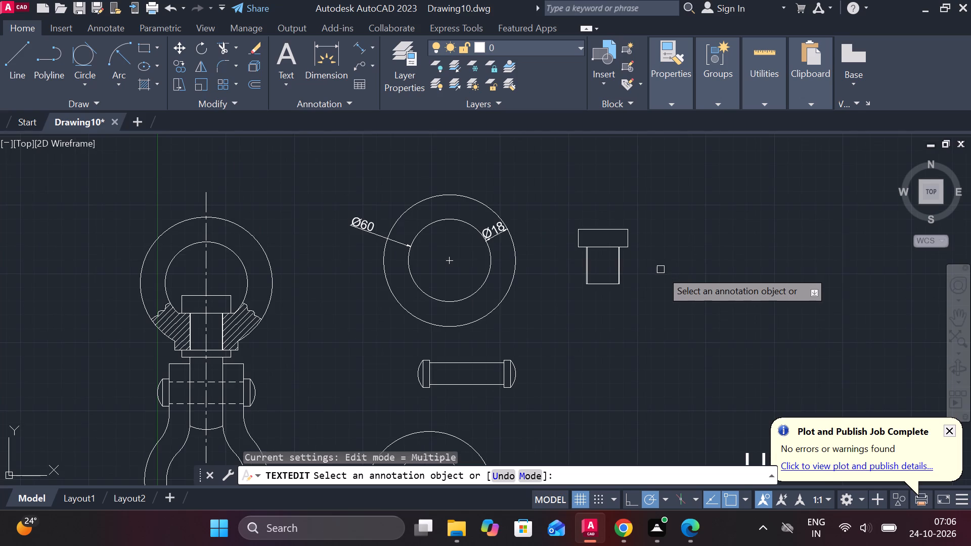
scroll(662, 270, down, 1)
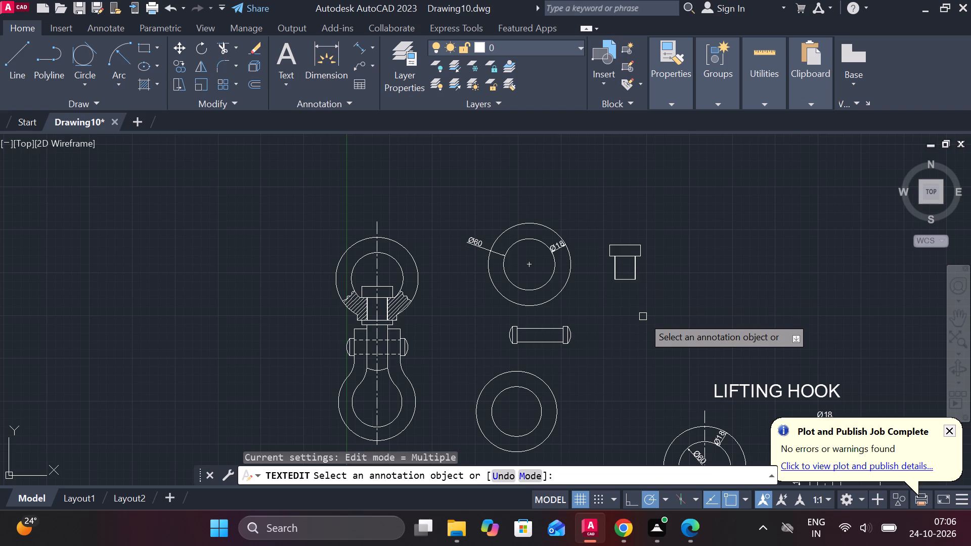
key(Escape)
Erase the undimensioned hook assembly view and all the separate ring, pin and bolt views, keeping the dimensioned LIFTING HOOK drawing.
scroll(611, 336, down, 2)
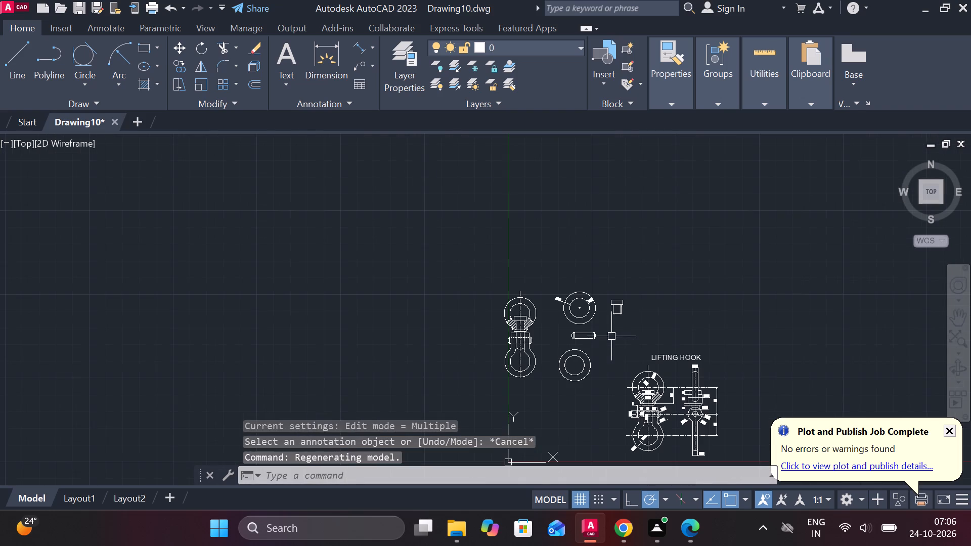
click(446, 253)
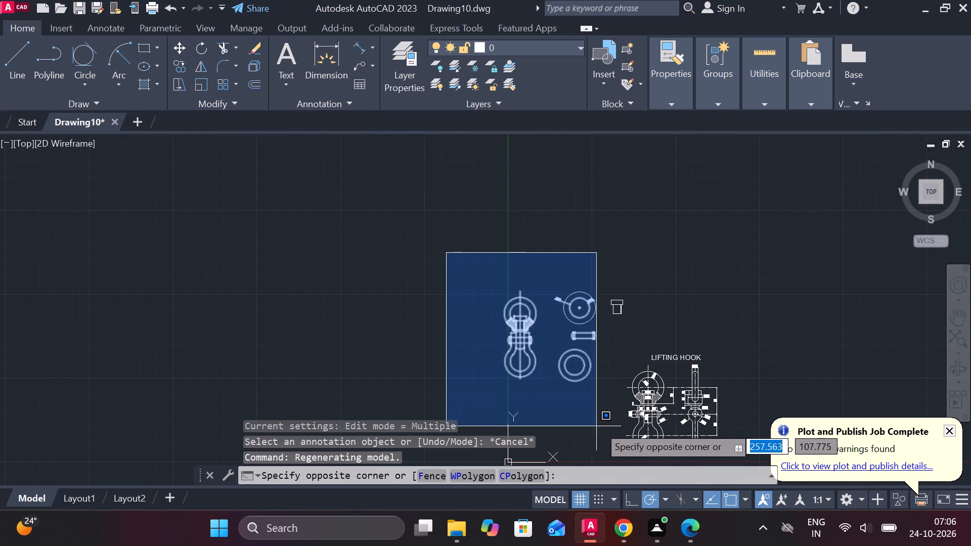
click(603, 412)
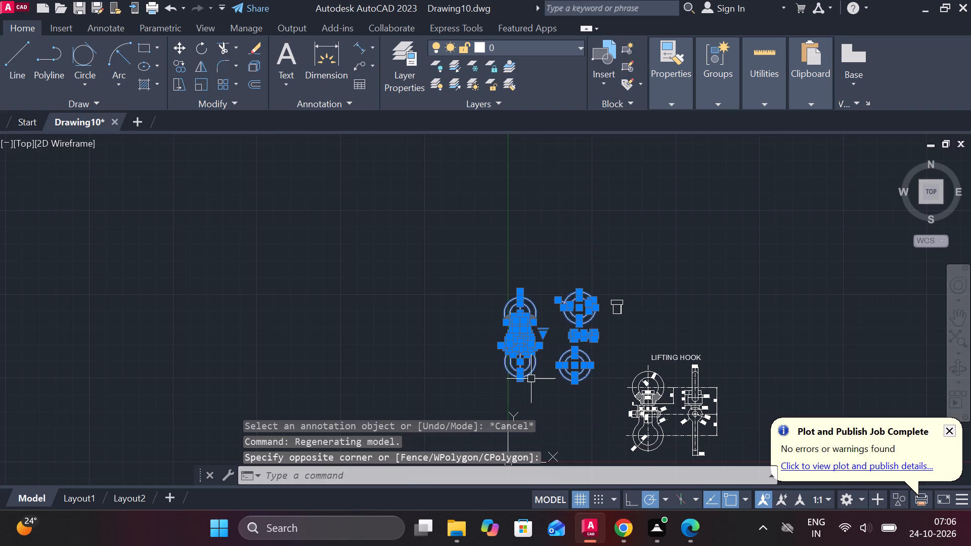
text(E)
key(space)
drag(641, 324, 633, 314)
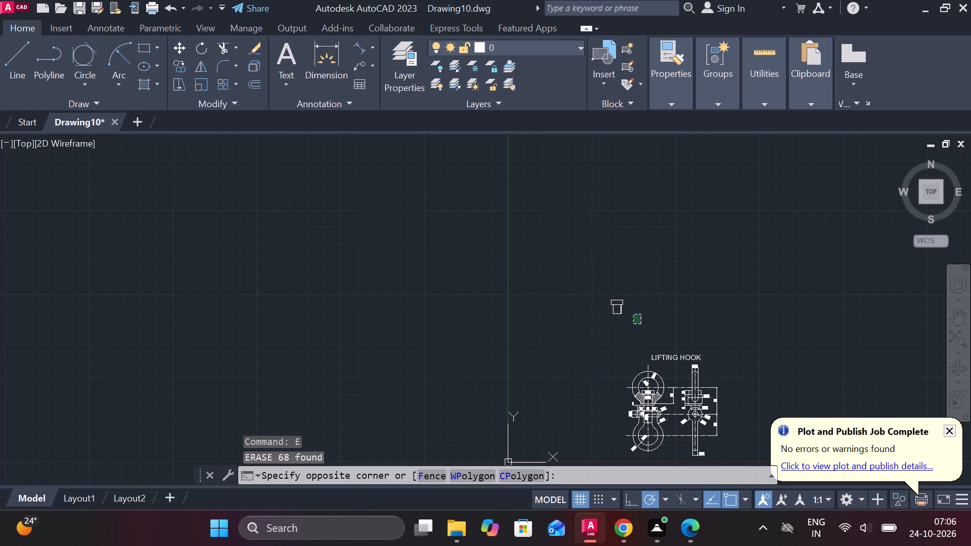
click(578, 255)
text(E)
key(space)
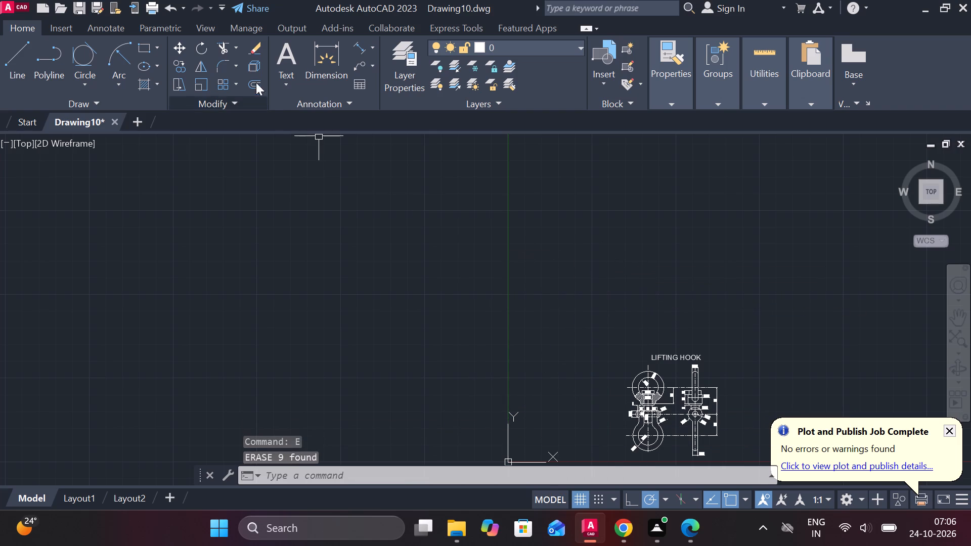
Draw a rectangular border about 318 by 337 around the dimensioned hook views and the LIFTING HOOK title.
click(148, 51)
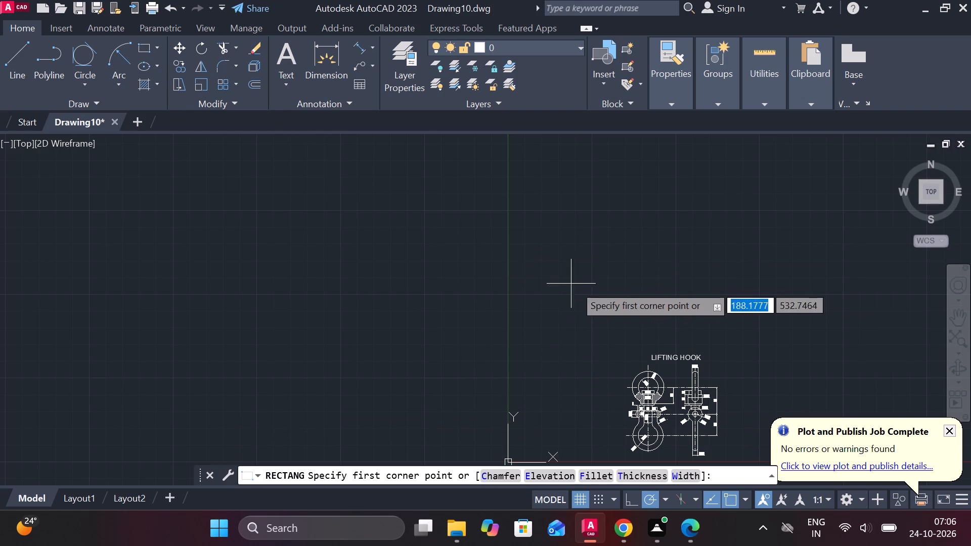
middle_drag(575, 292, 384, 110)
scroll(429, 126, up, 1)
scroll(463, 185, up, 1)
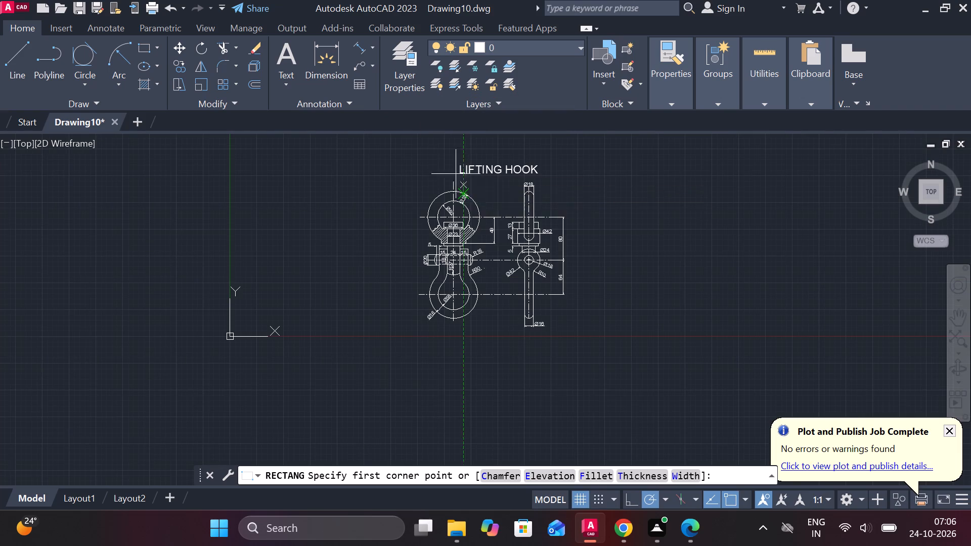
scroll(438, 156, up, 2)
click(360, 154)
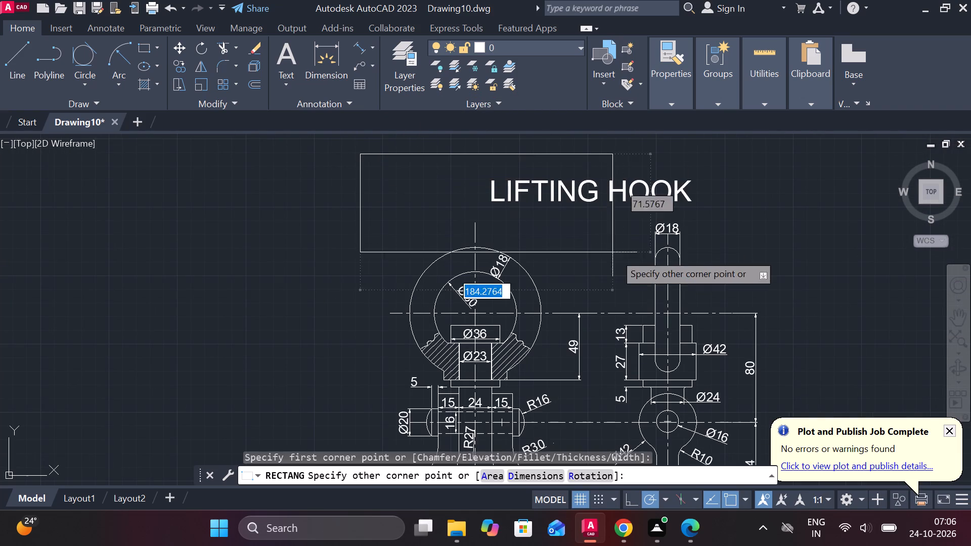
middle_drag(616, 263, 523, 164)
middle_drag(665, 344, 643, 227)
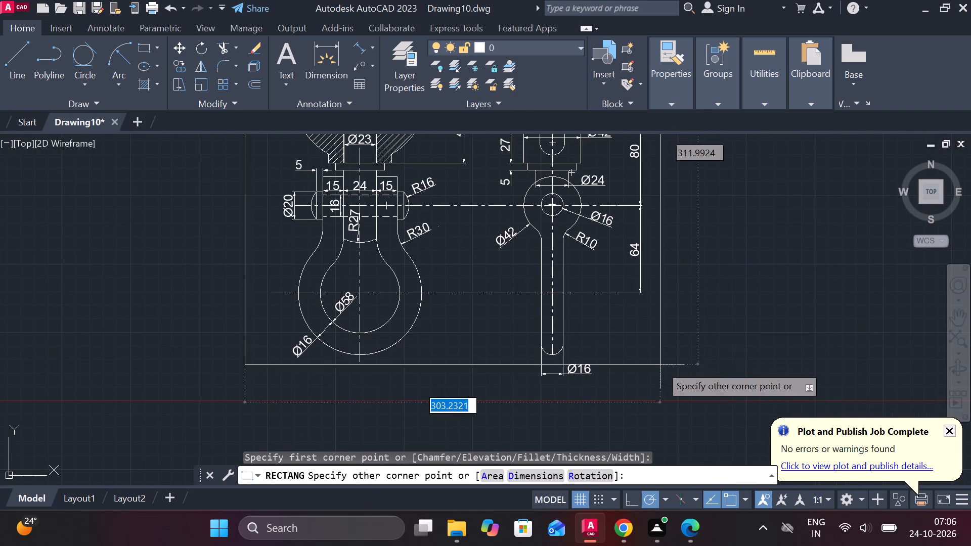
click(680, 399)
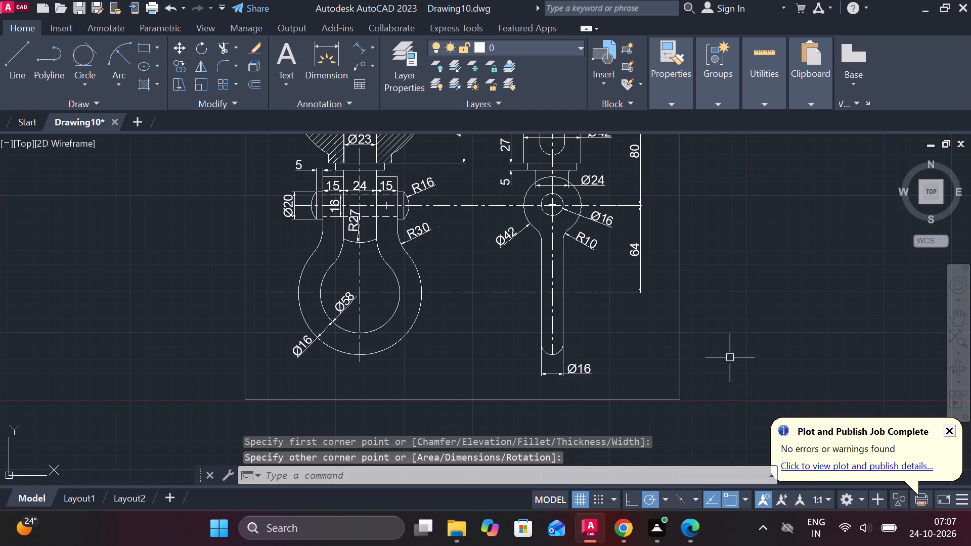
Save the drawing in the Documents folder under the file name LIFTING HOOK.
key(ctrl+s)
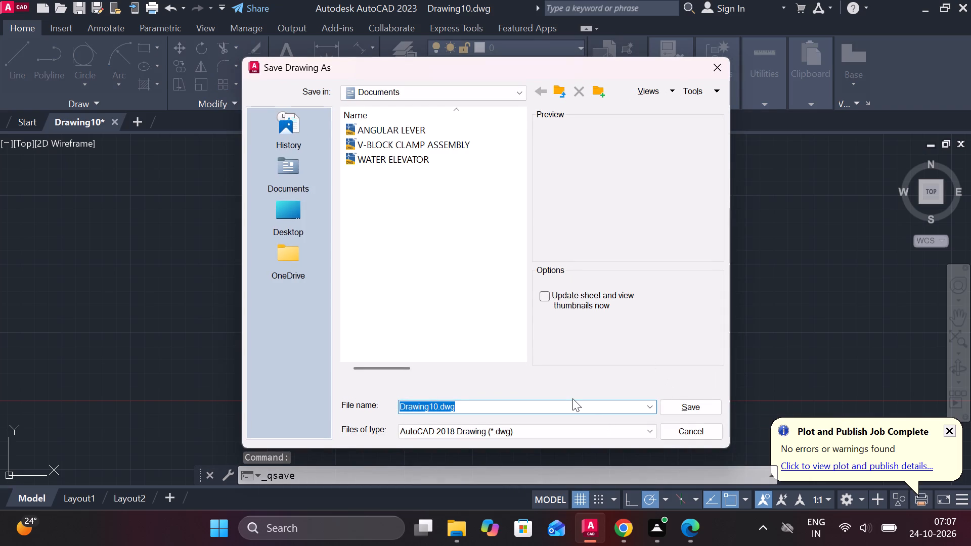
text(LIFTING)
key(space)
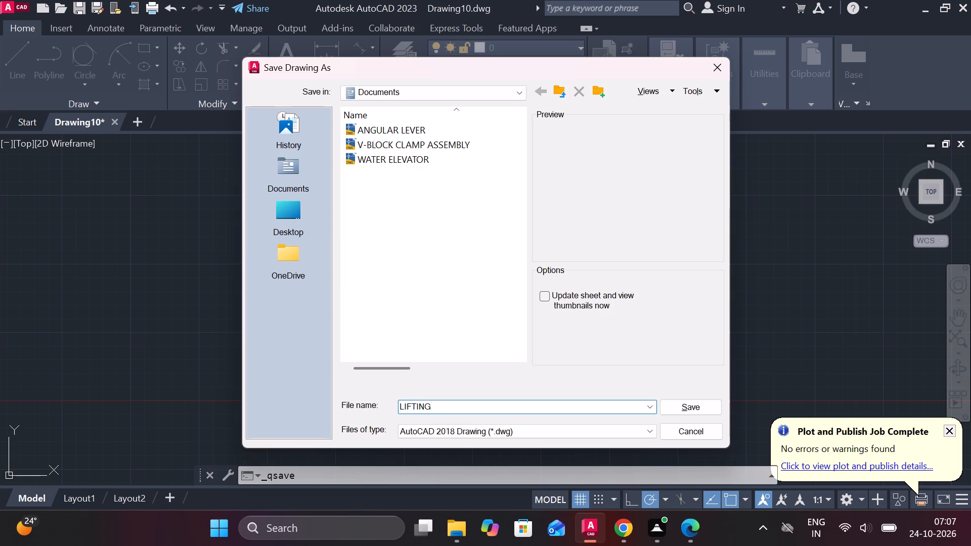
text(HOOK)
key(Return)
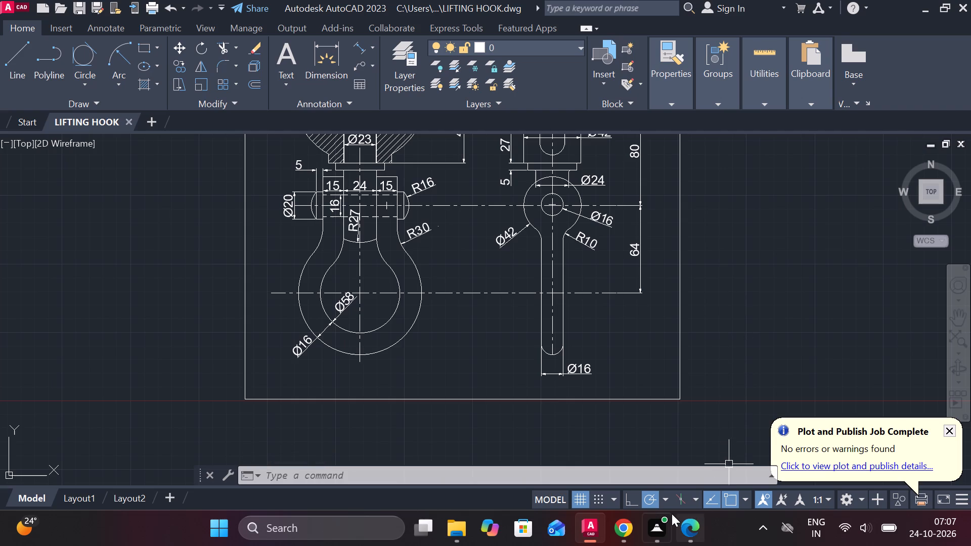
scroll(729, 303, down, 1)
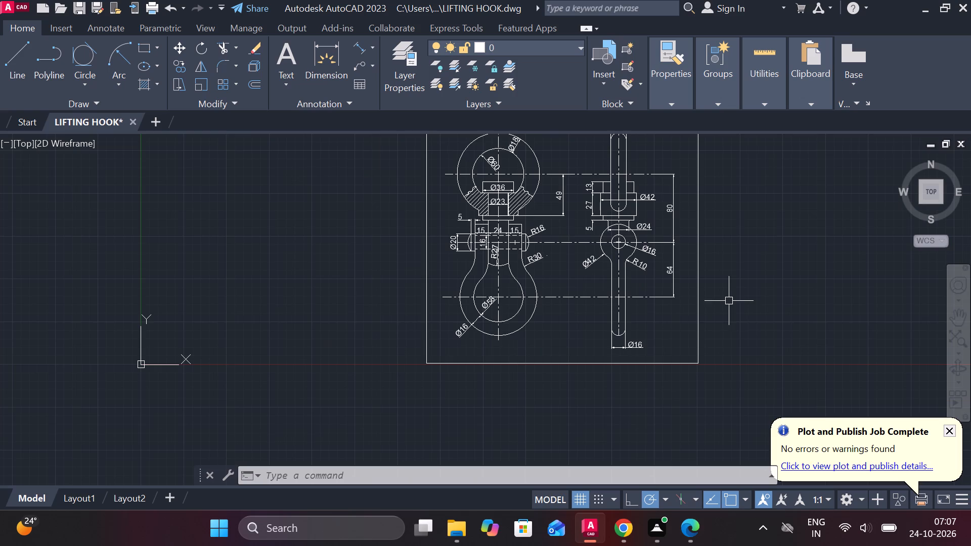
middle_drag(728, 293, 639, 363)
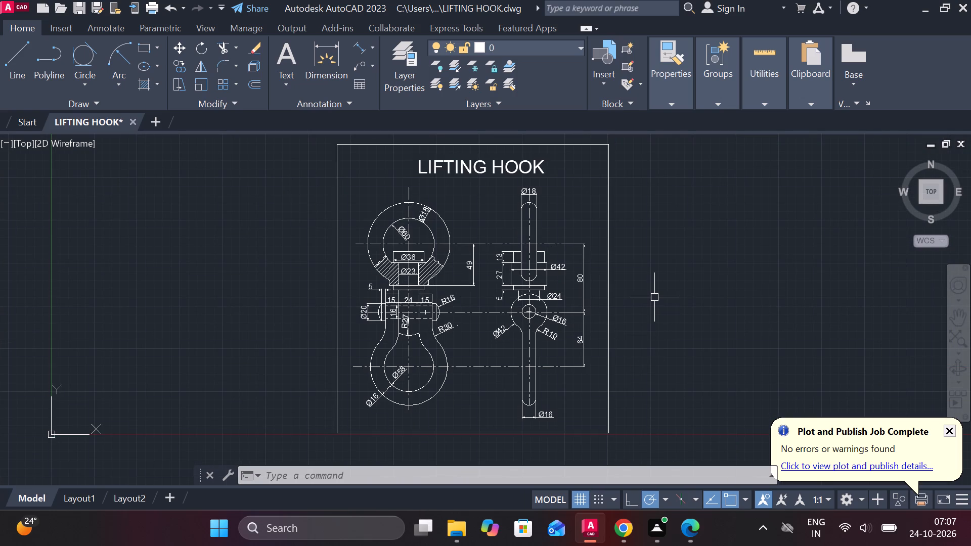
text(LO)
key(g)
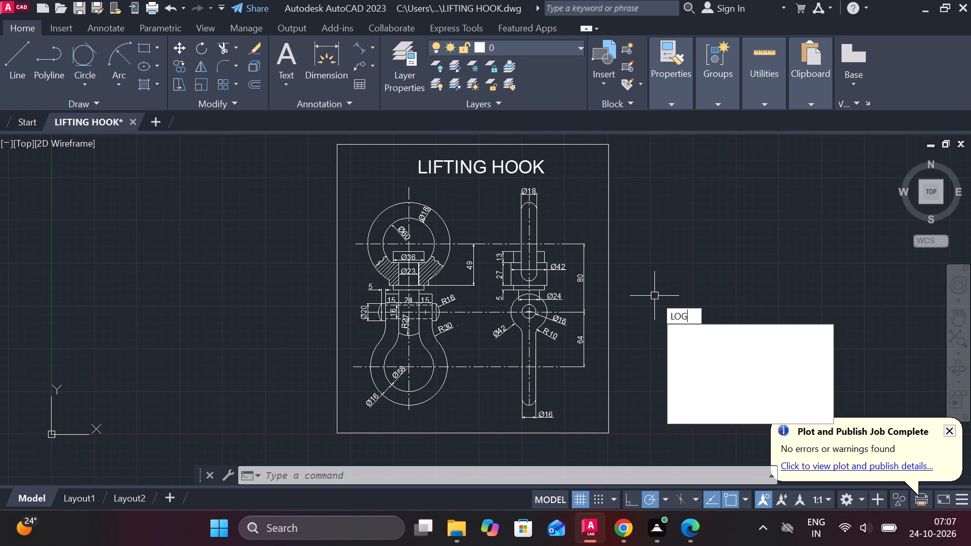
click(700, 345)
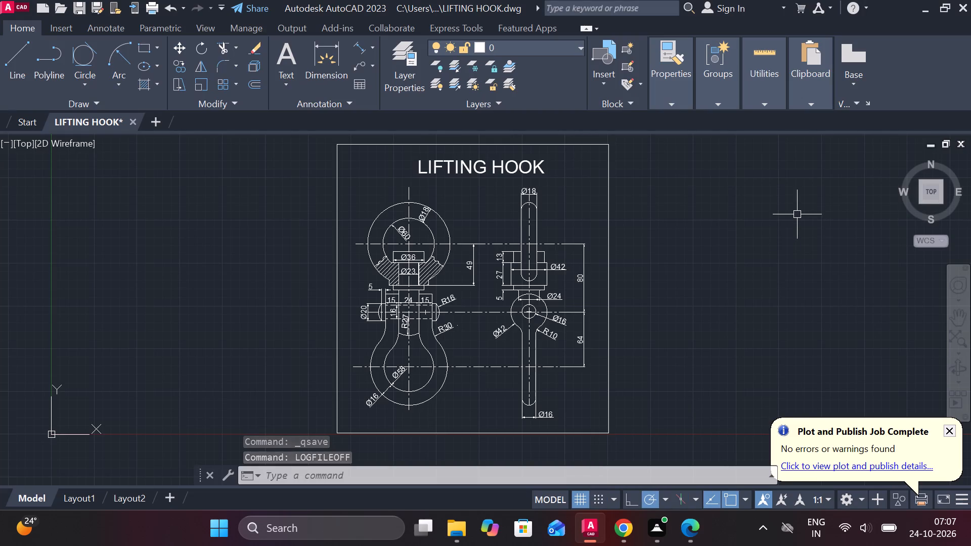
Save the LIFTING HOOK drawing again.
key(ctrl+s)
Set up a plot of the drawing with the DWG To PDF.pc3 plotter and landscape orientation.
text(PLOT)
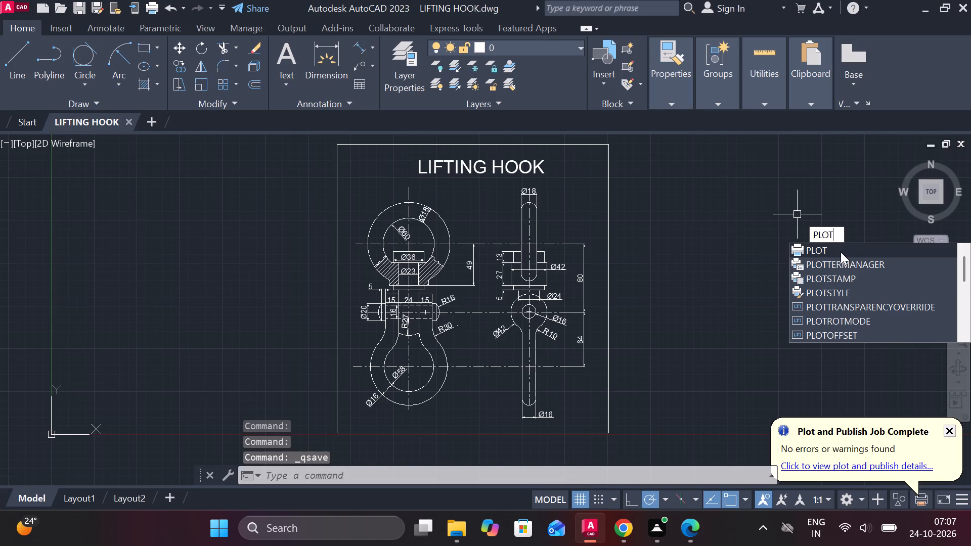
click(841, 252)
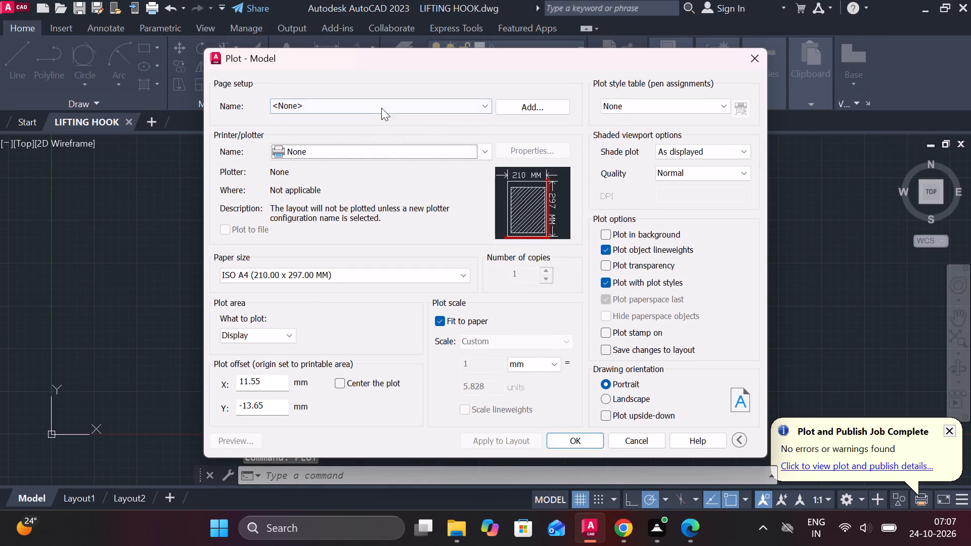
click(379, 152)
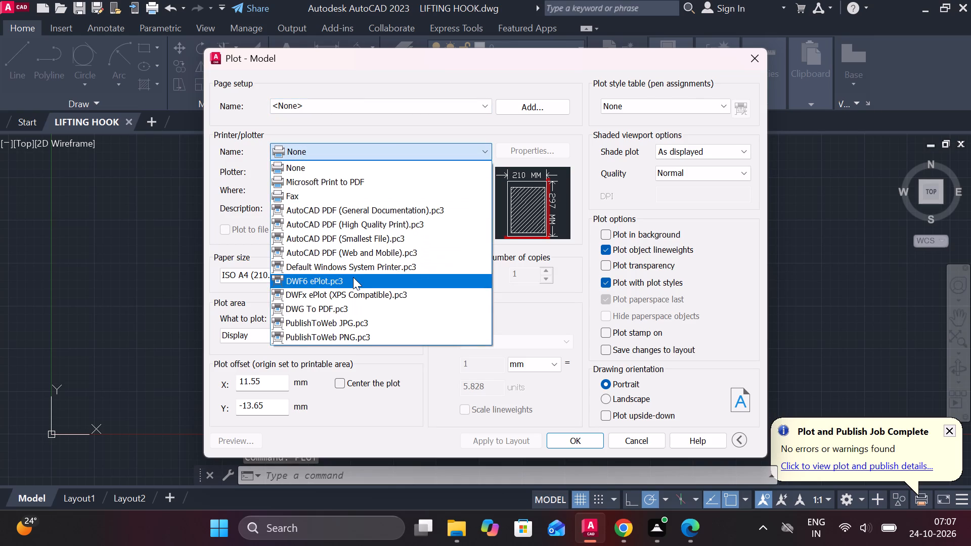
click(350, 306)
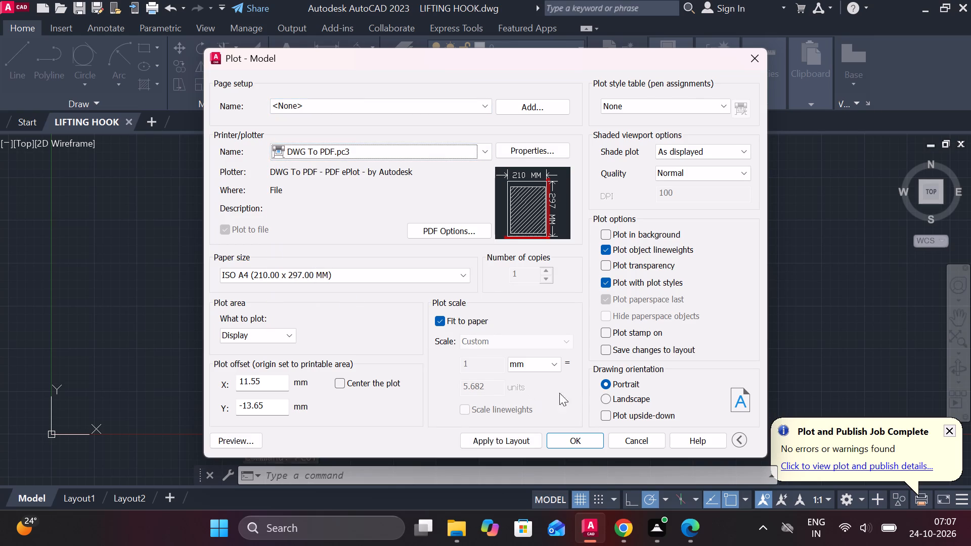
click(601, 394)
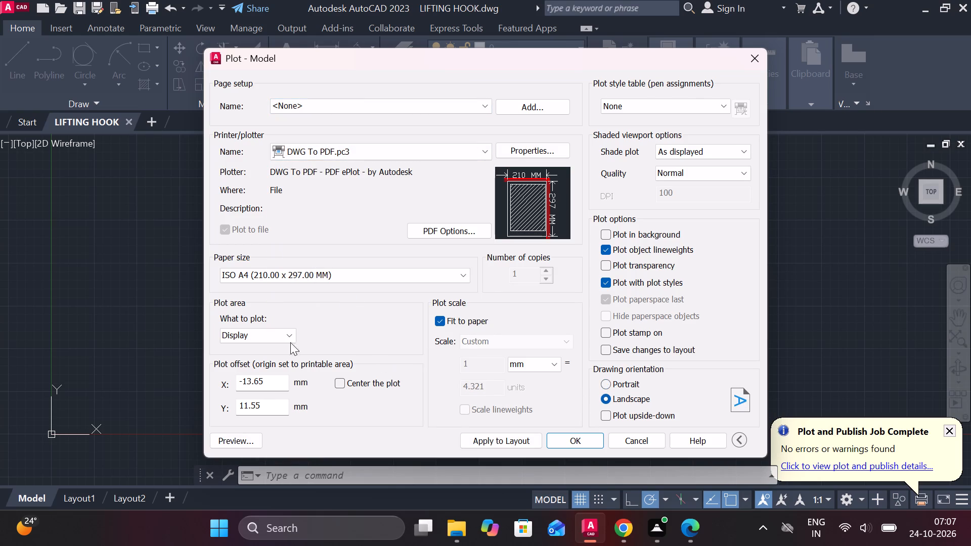
Set the plot area to a window enclosing the whole bordered LIFTING HOOK drawing with a small margin around the border.
click(236, 330)
click(246, 376)
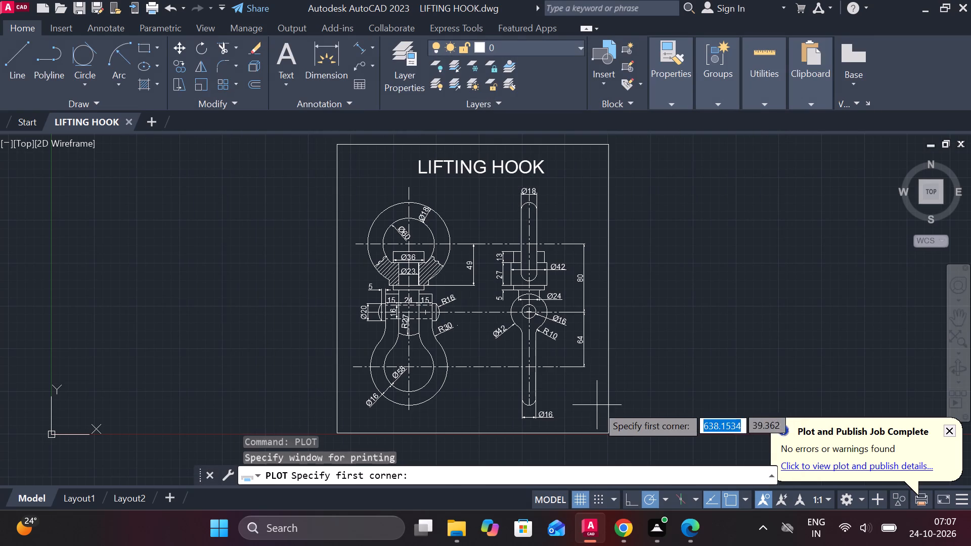
scroll(546, 291, down, 1)
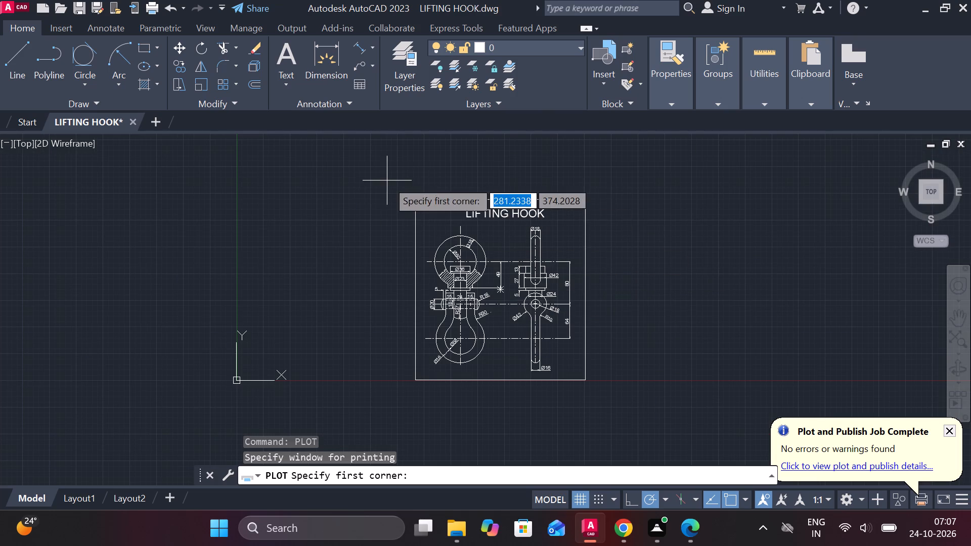
click(387, 180)
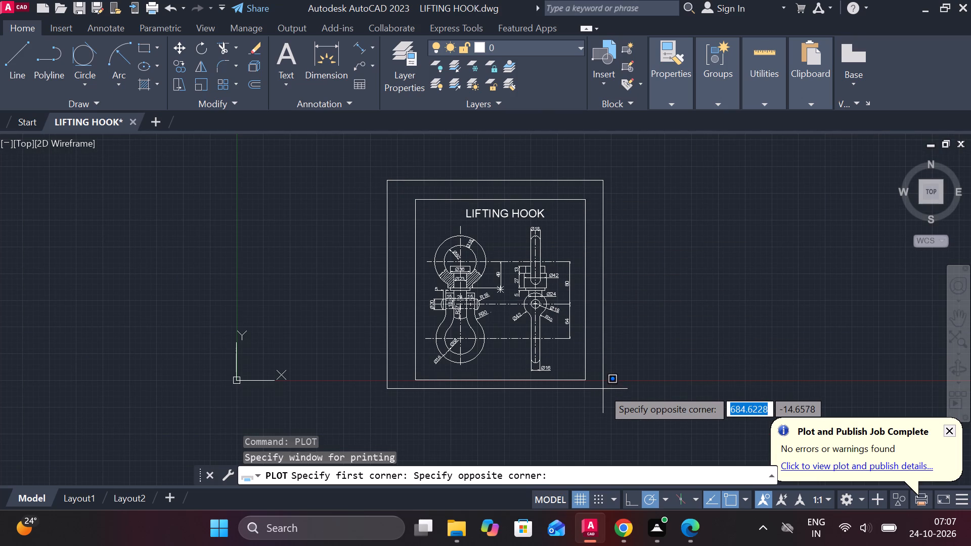
double_click(613, 399)
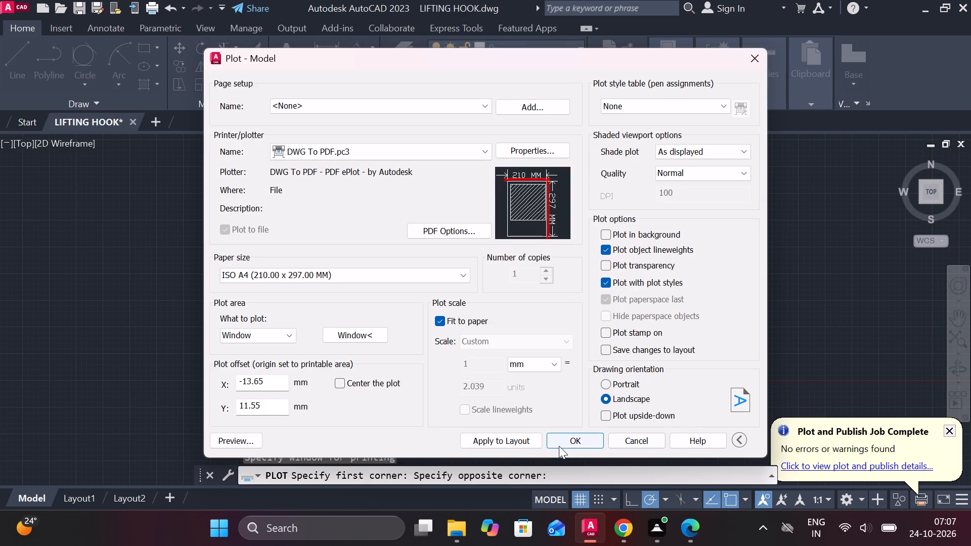
Plot the drawing to the Documents folder as LIFTING HOOK-Model.pdf.
double_click(557, 446)
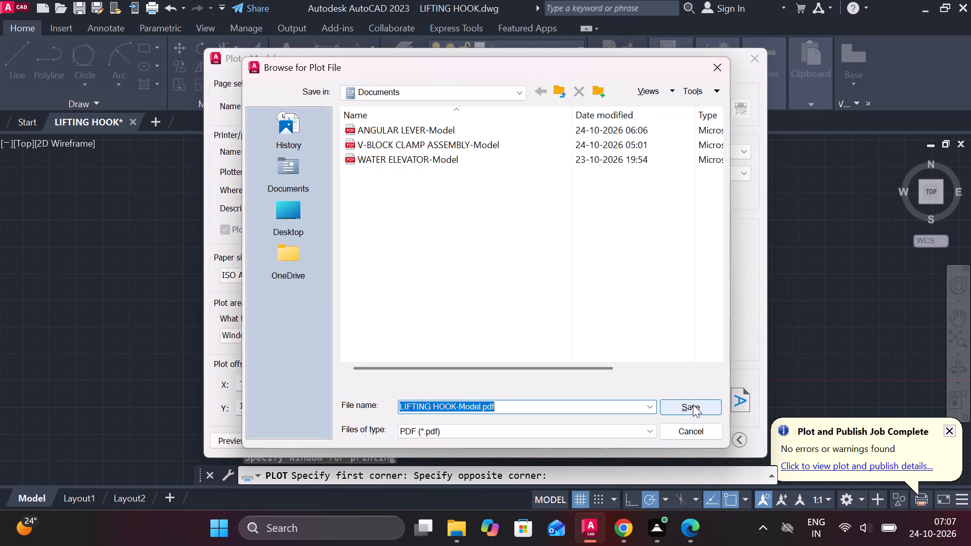
click(693, 404)
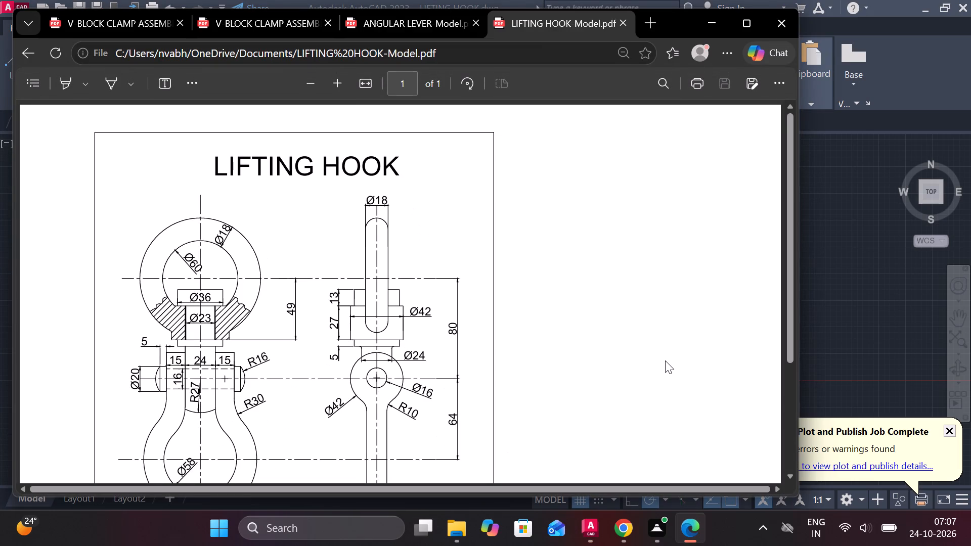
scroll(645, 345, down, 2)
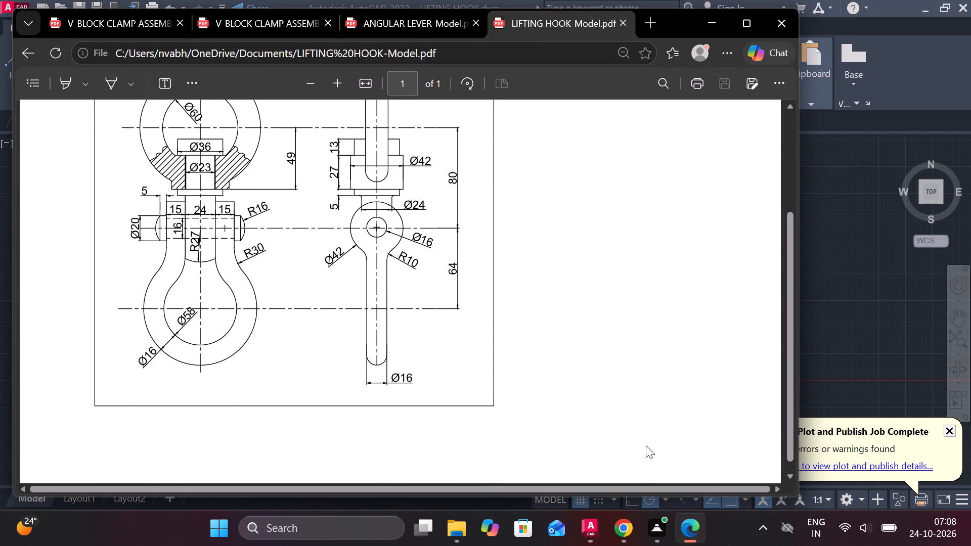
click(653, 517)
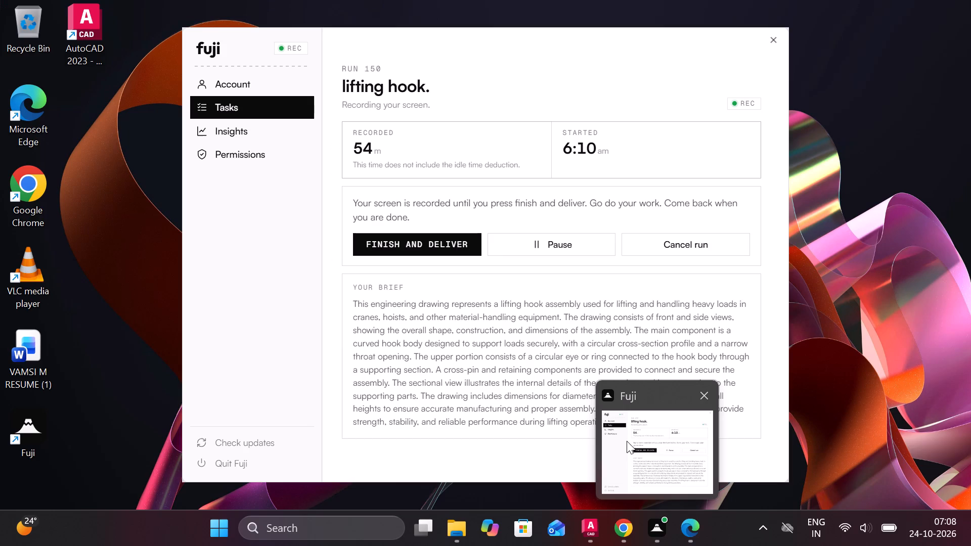